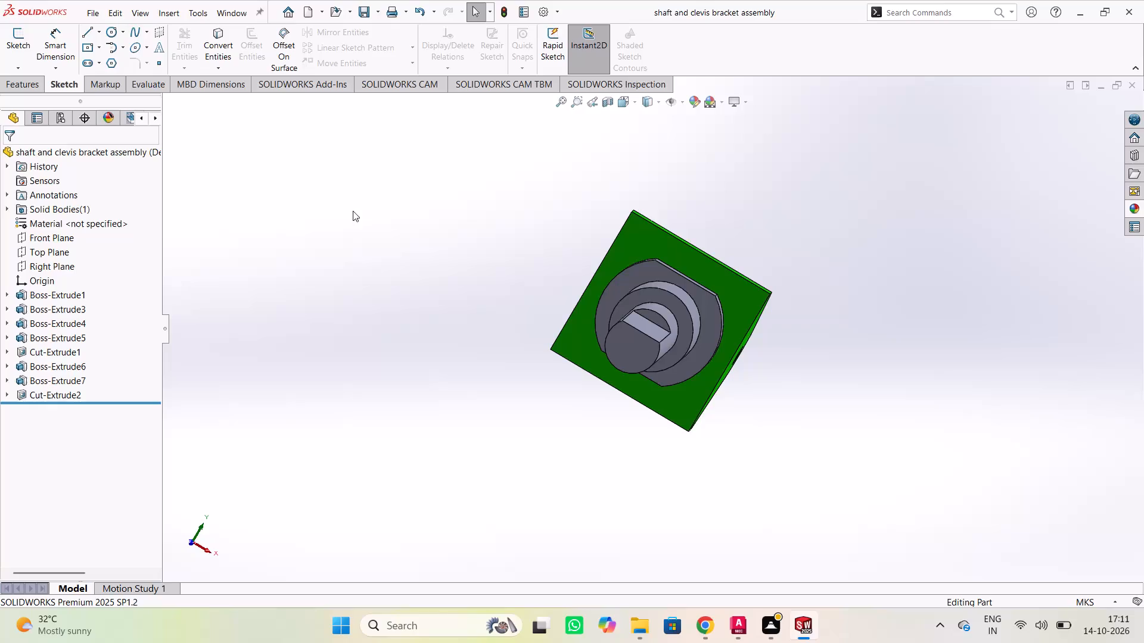
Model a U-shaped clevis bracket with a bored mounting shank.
Create a new part document.
key(ctrl+n)
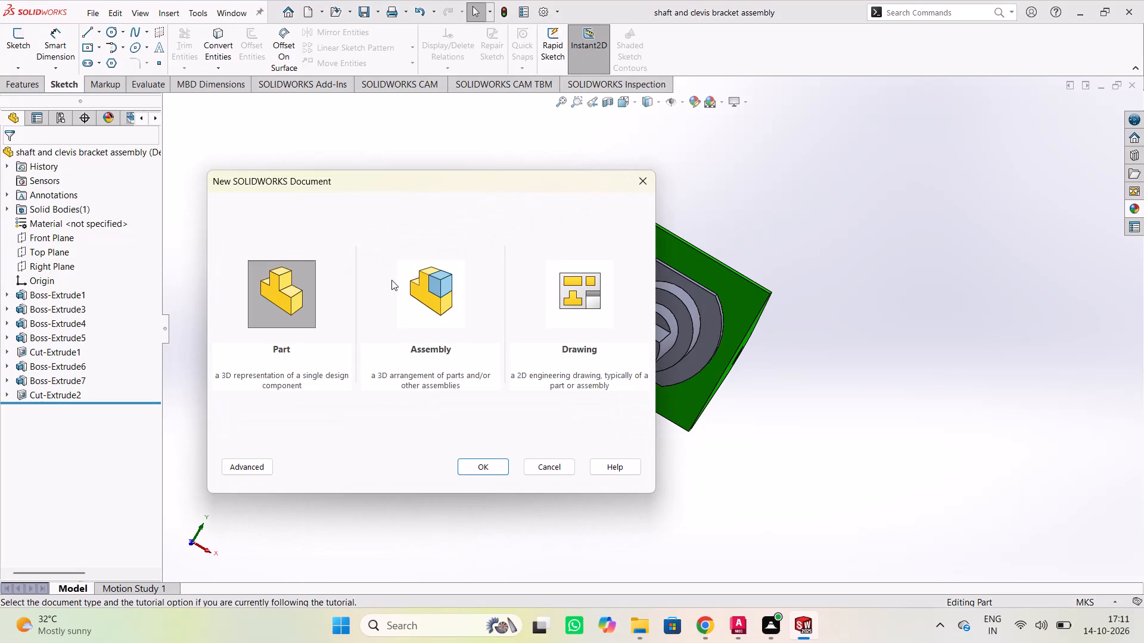
click(484, 469)
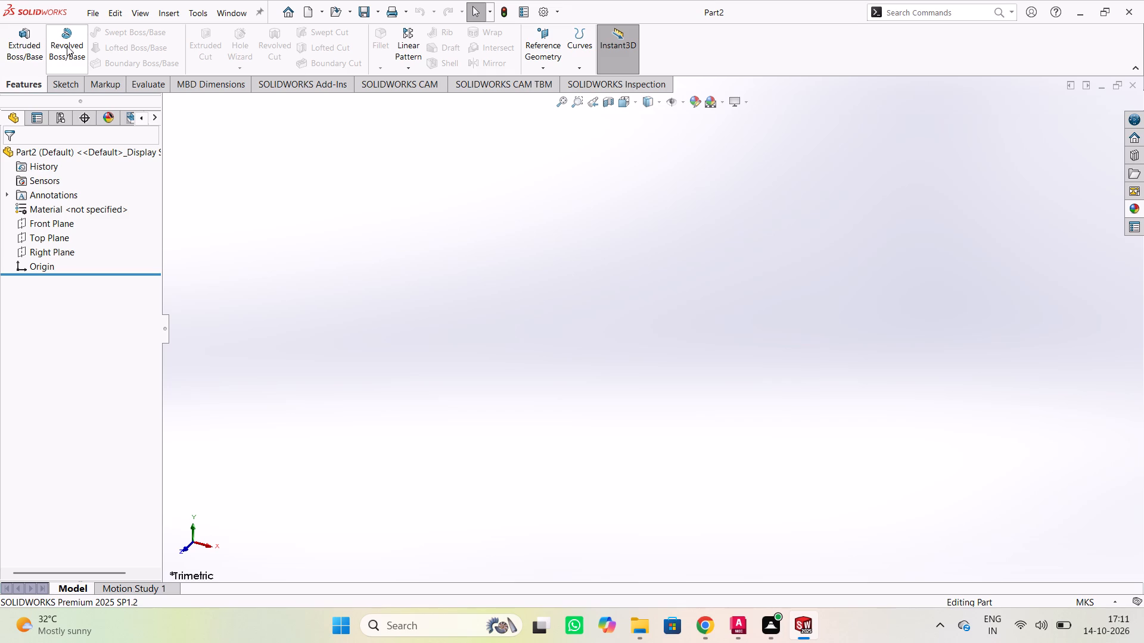
Open a new sketch on the Front Plane of the empty part.
click(70, 86)
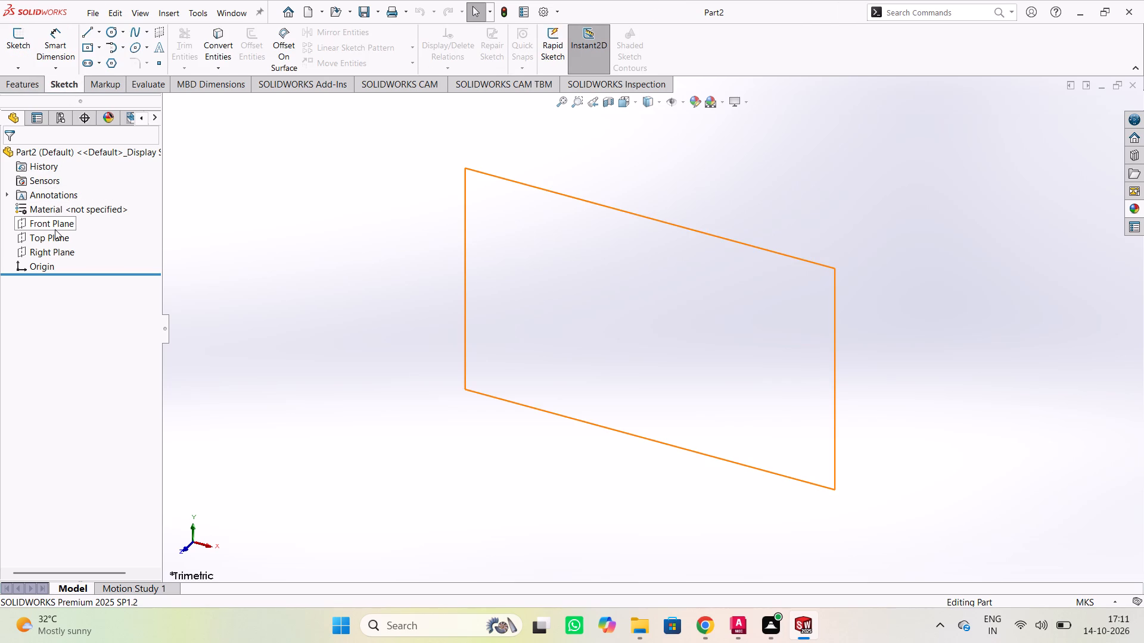
click(55, 229)
click(66, 206)
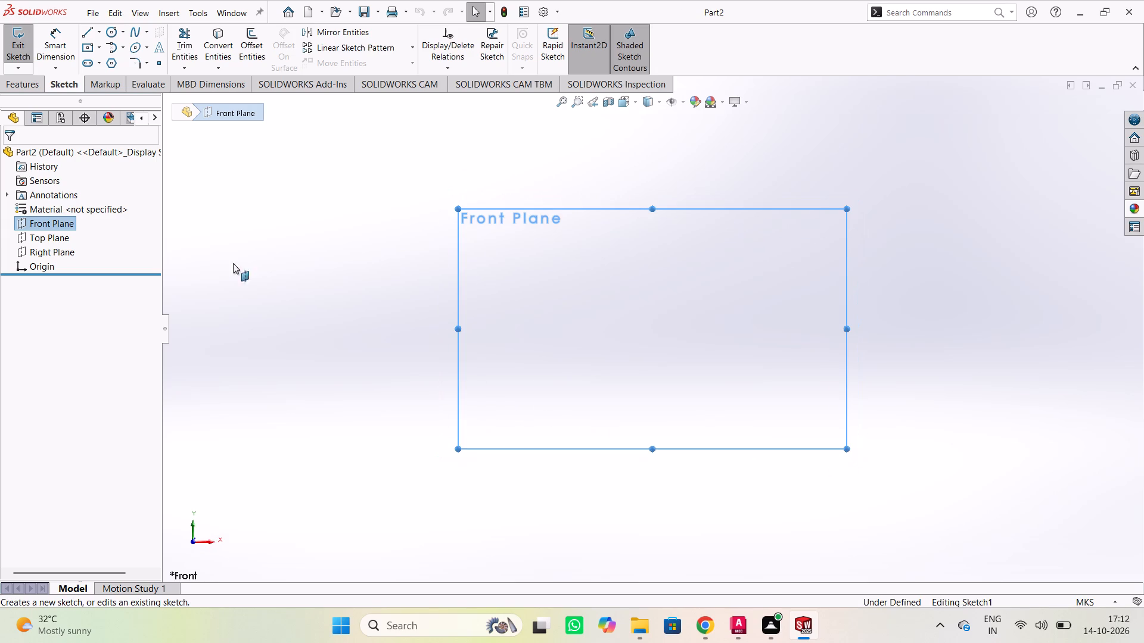
click(572, 309)
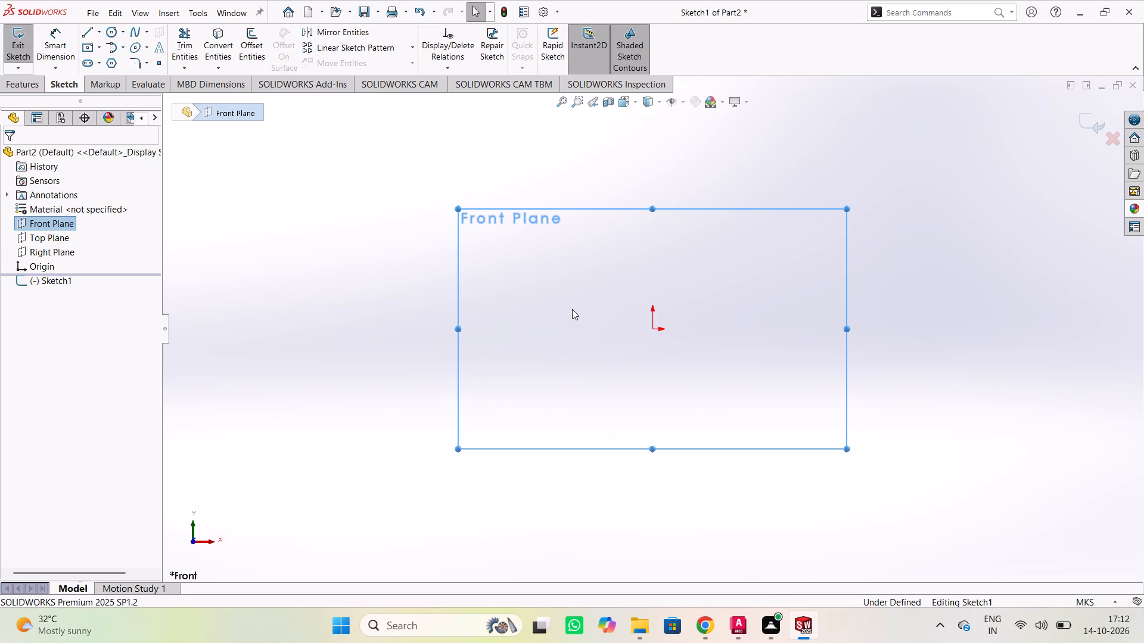
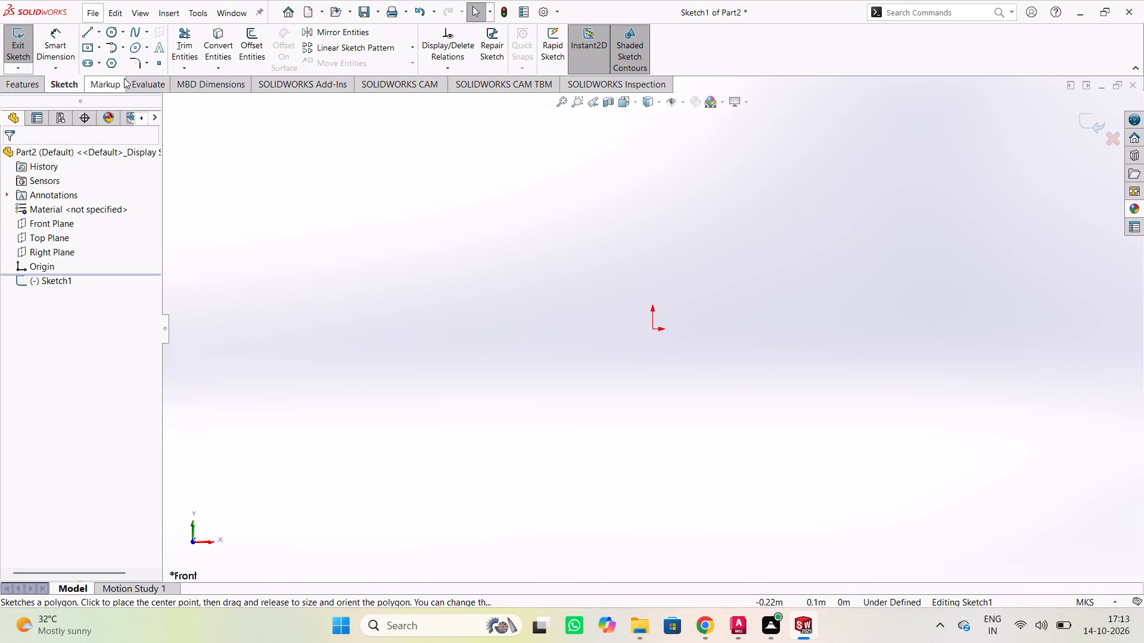
Sketch a closed U-shaped line profile with its base through the origin, about 0.125 m wide with arms about 0.07 m high.
click(93, 35)
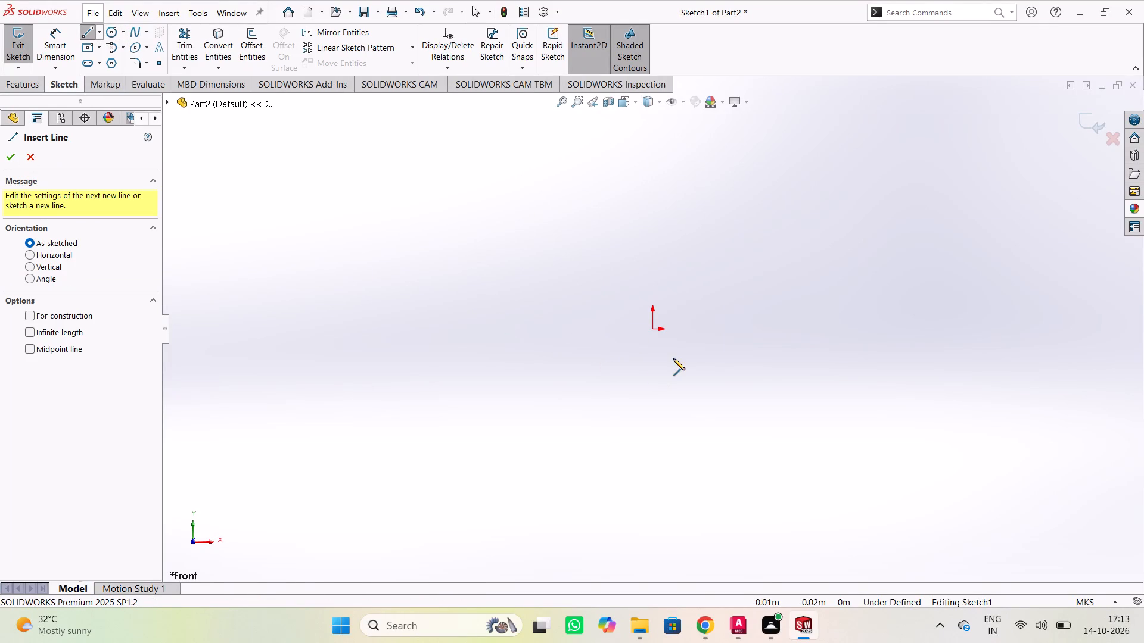
click(654, 328)
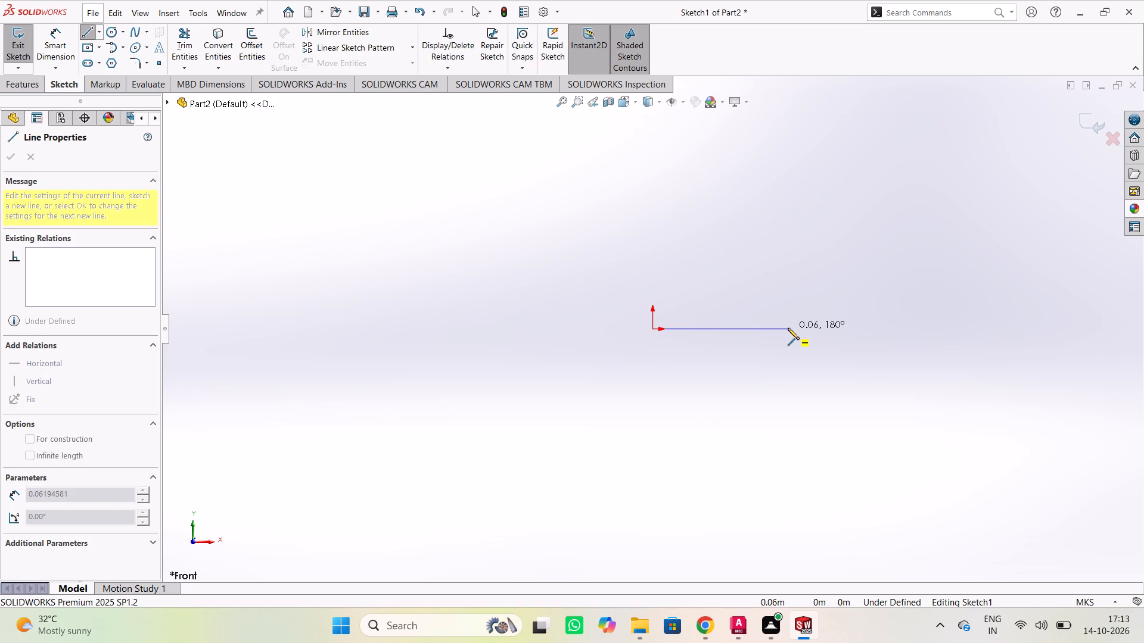
click(788, 328)
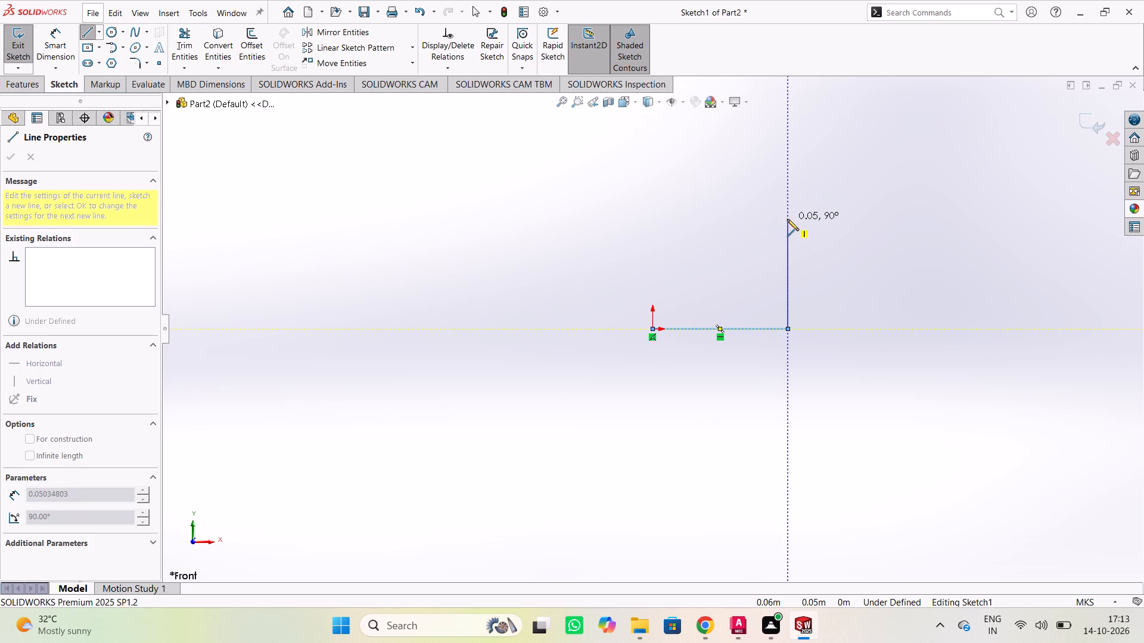
click(789, 167)
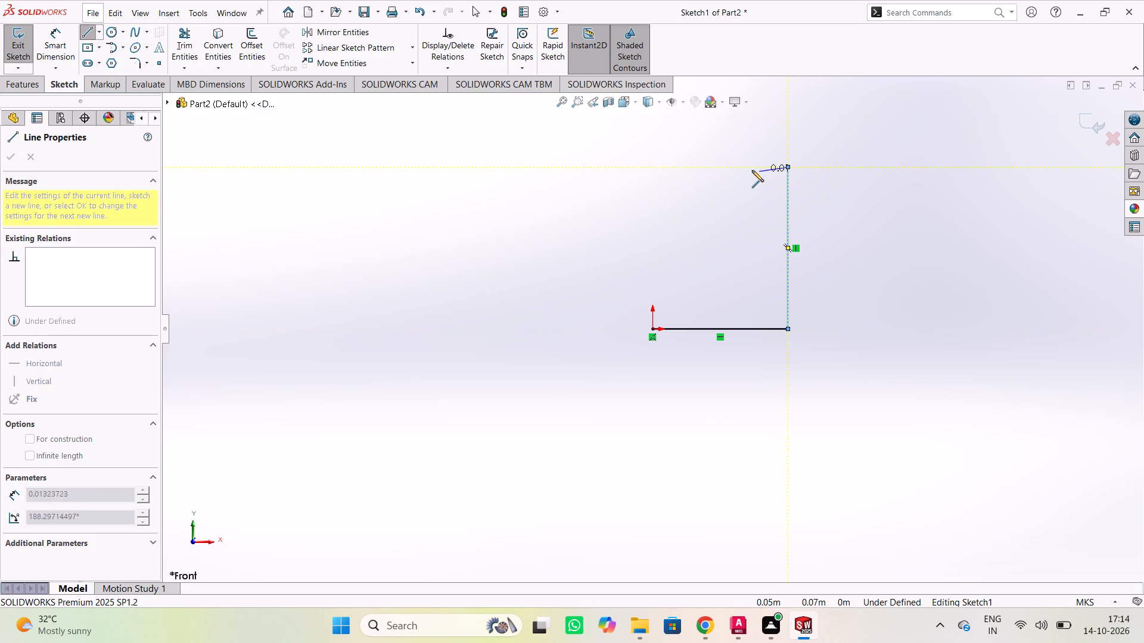
click(751, 170)
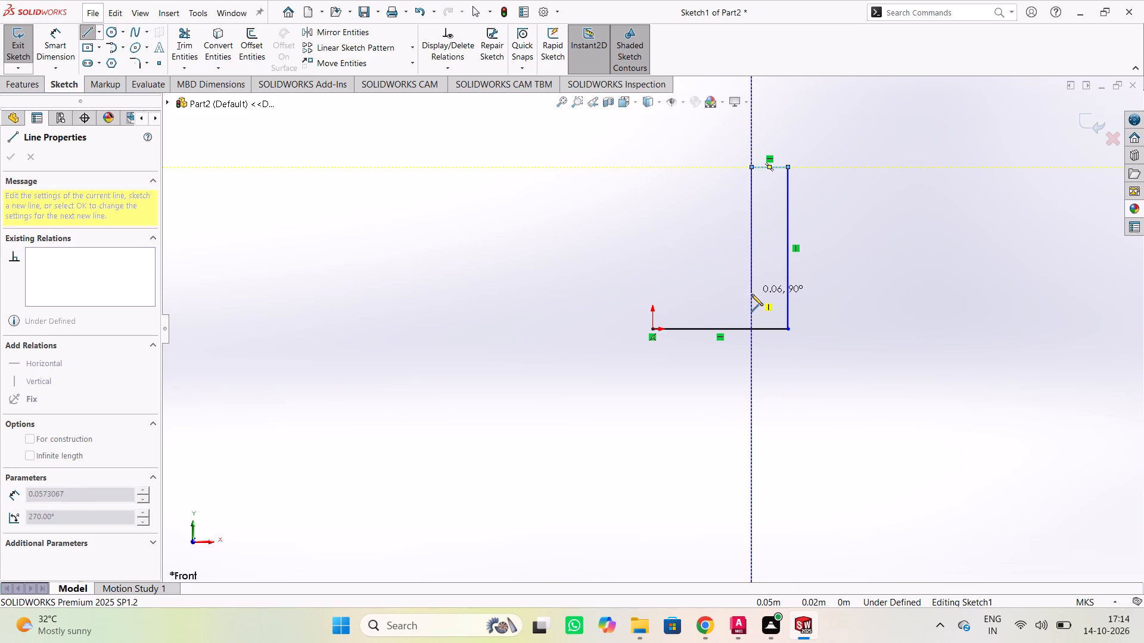
click(751, 285)
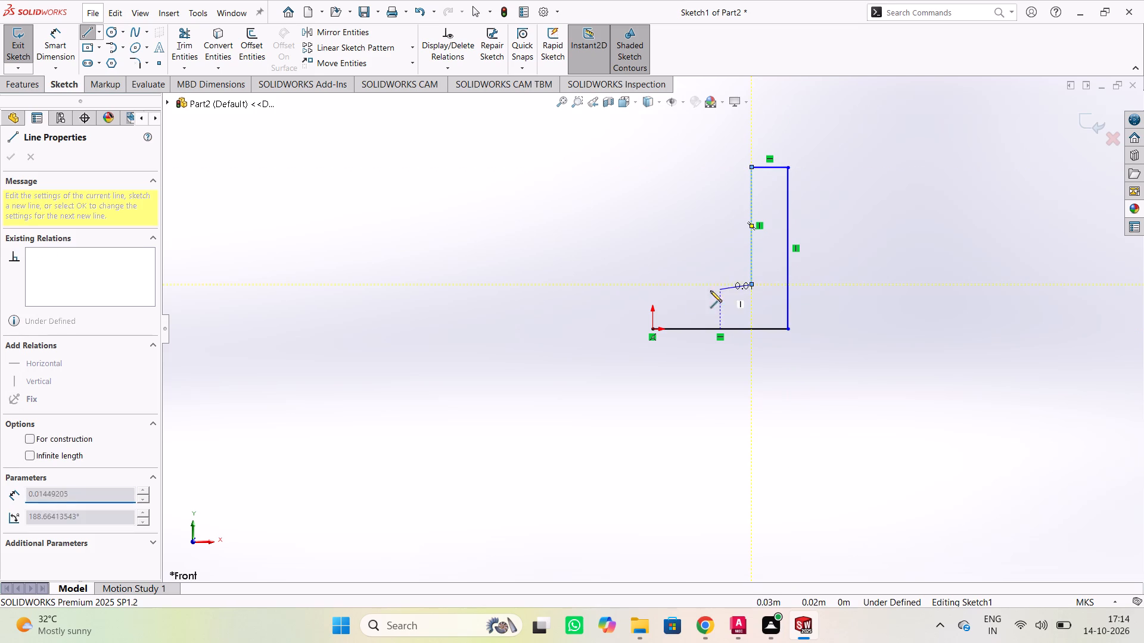
click(561, 283)
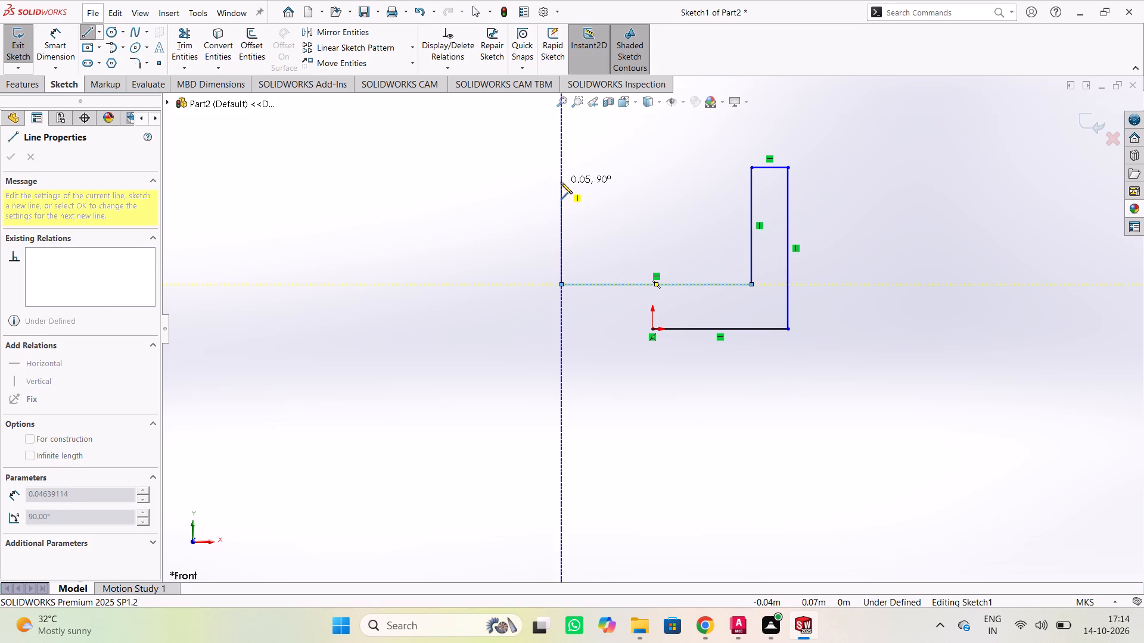
click(561, 179)
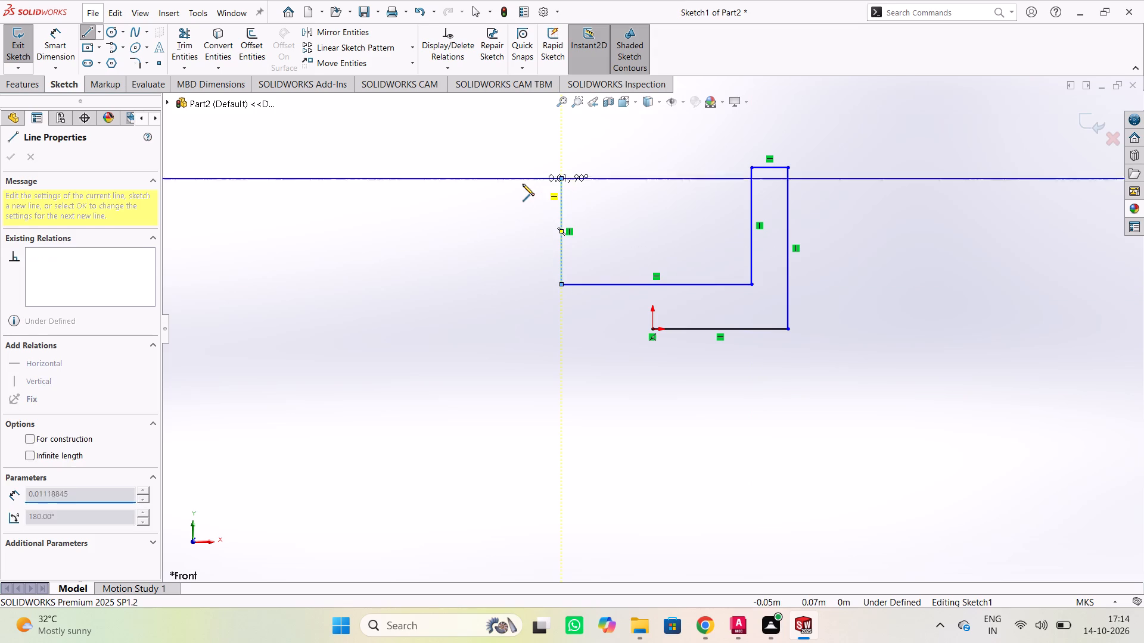
click(515, 179)
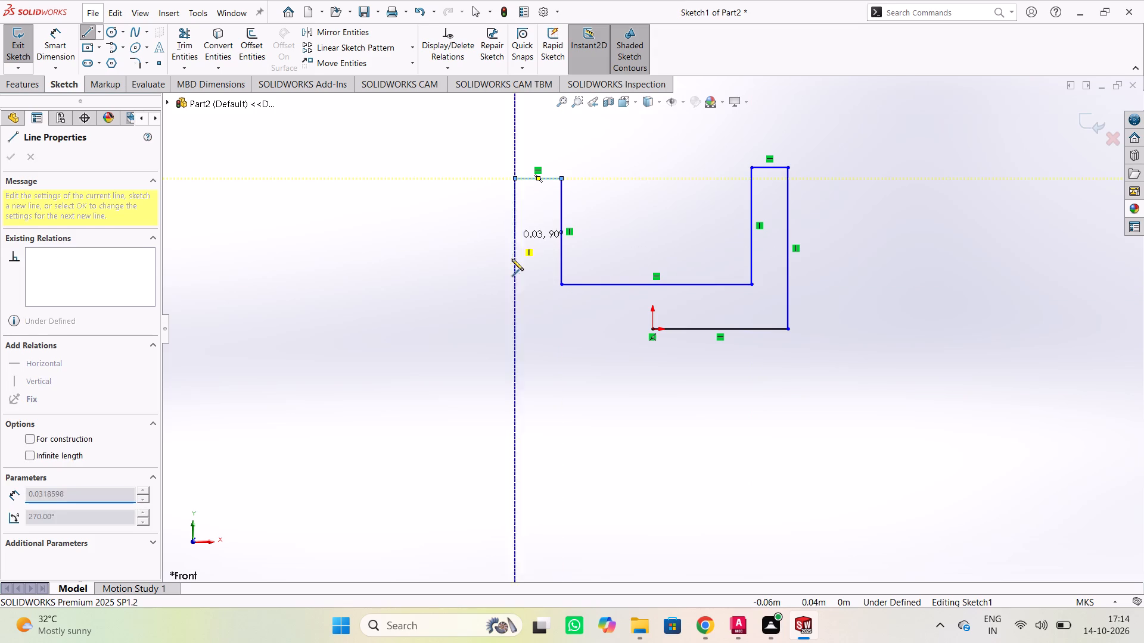
click(518, 329)
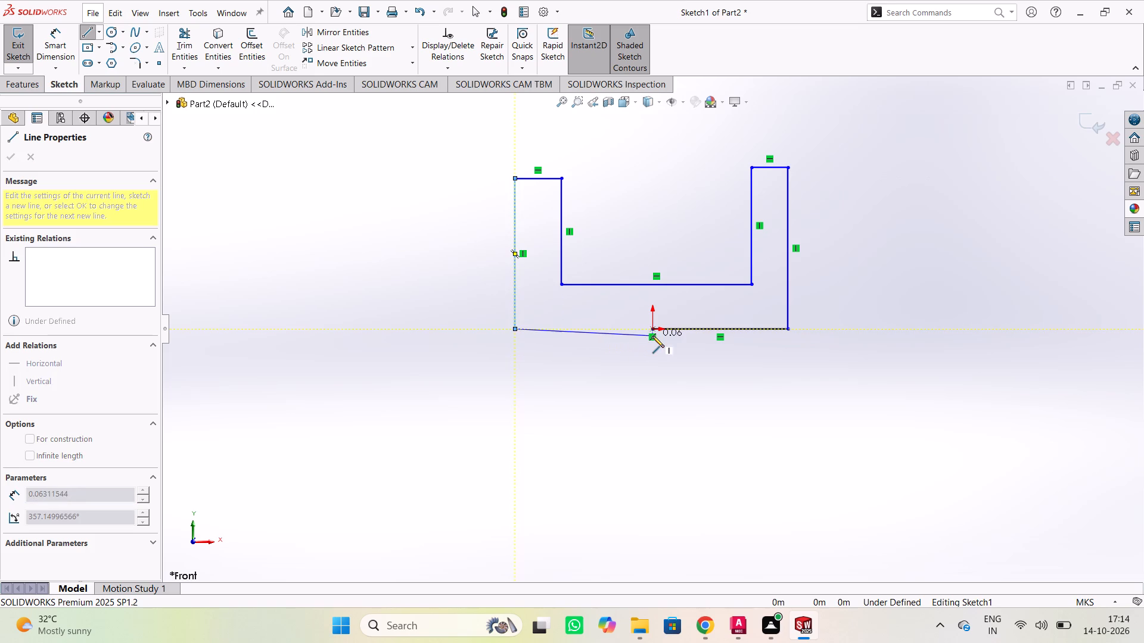
click(652, 332)
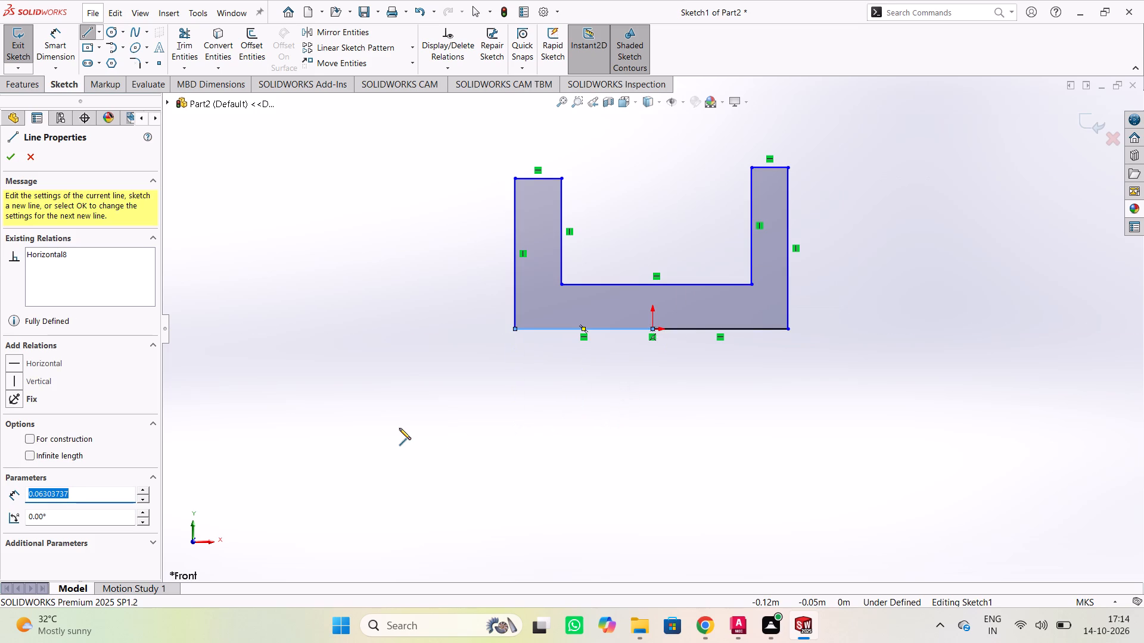
key(Escape)
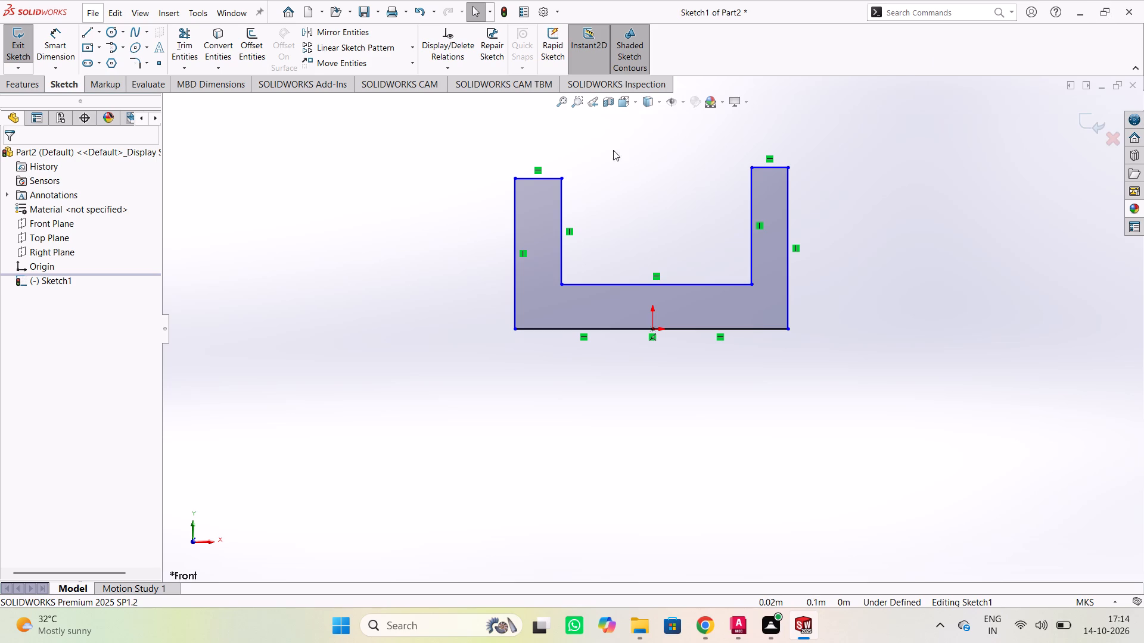
Dimension the base thickness between the U's inner floor line and its bottom edge.
scroll(424, 206, down, 1)
scroll(421, 196, up, 2)
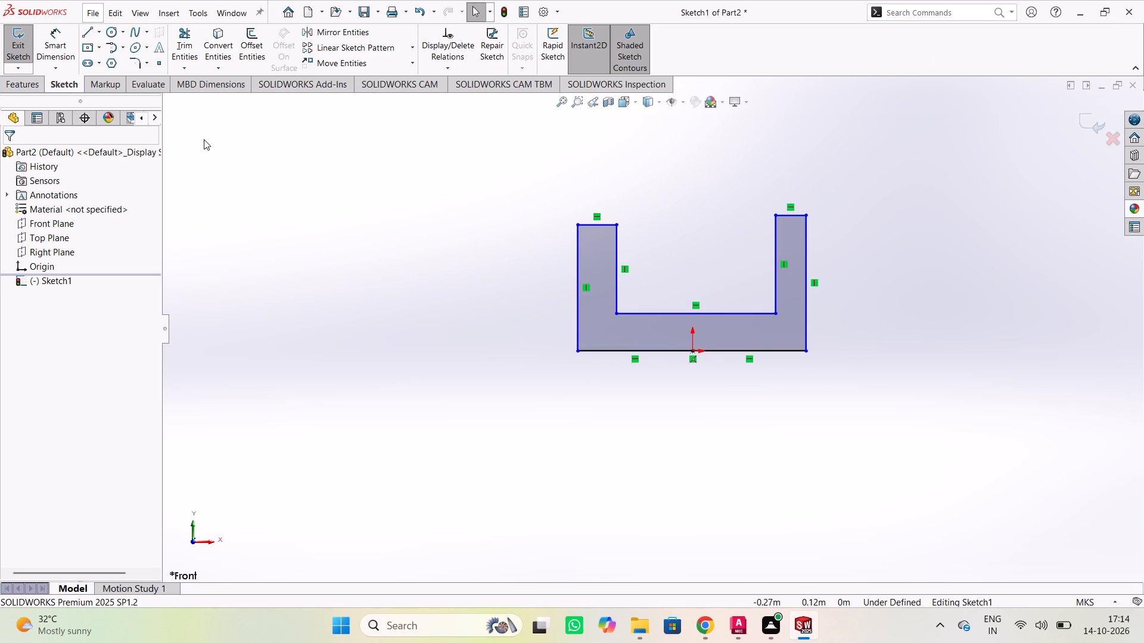
click(52, 36)
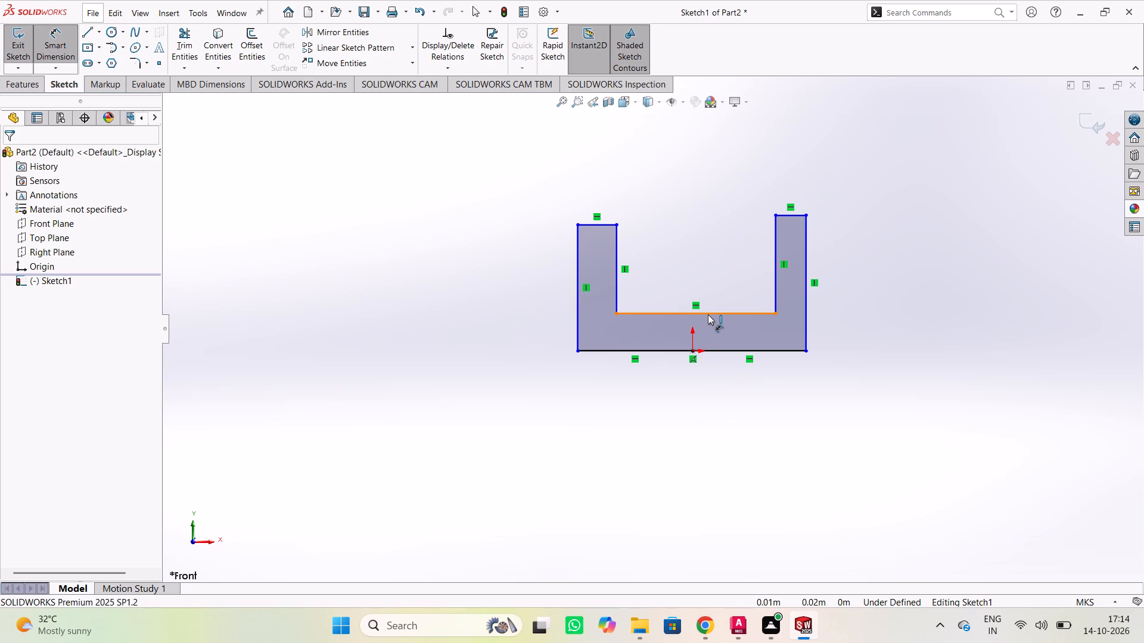
click(708, 314)
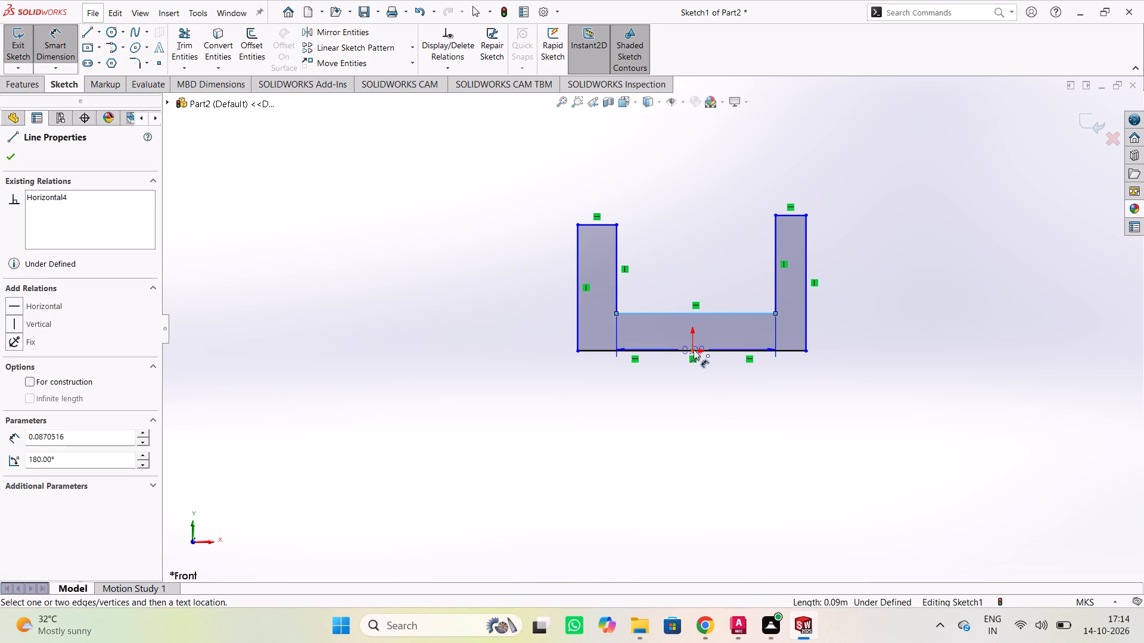
click(710, 349)
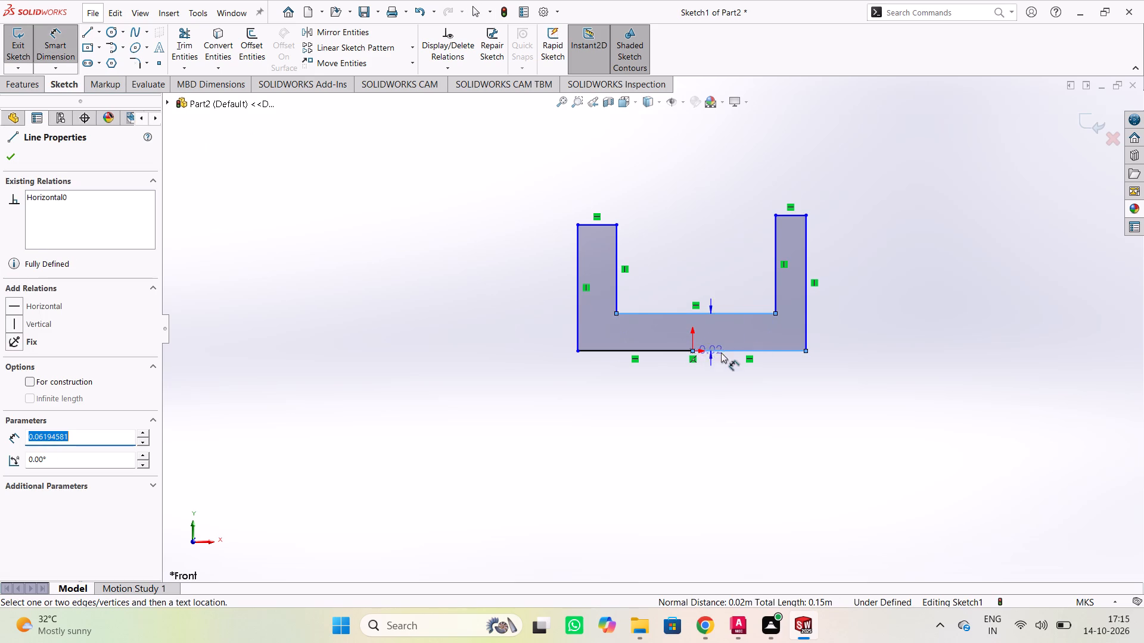
click(863, 330)
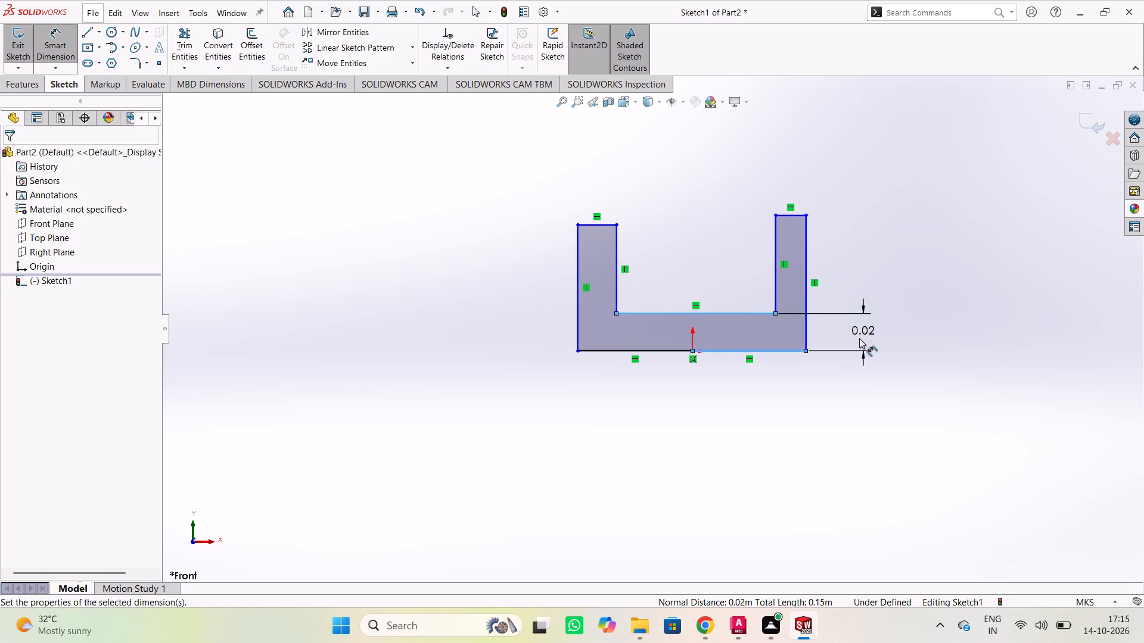
click(820, 313)
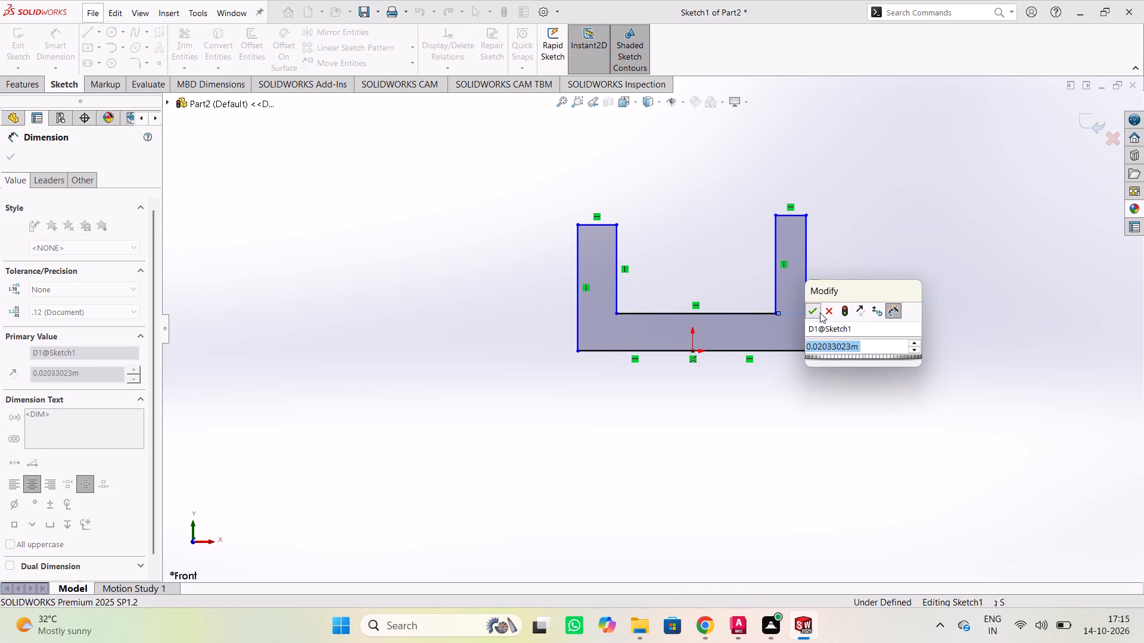
Dimension the U profile's outer vertical edges, 53 m for the right arm and 92 m for the left arm.
click(809, 257)
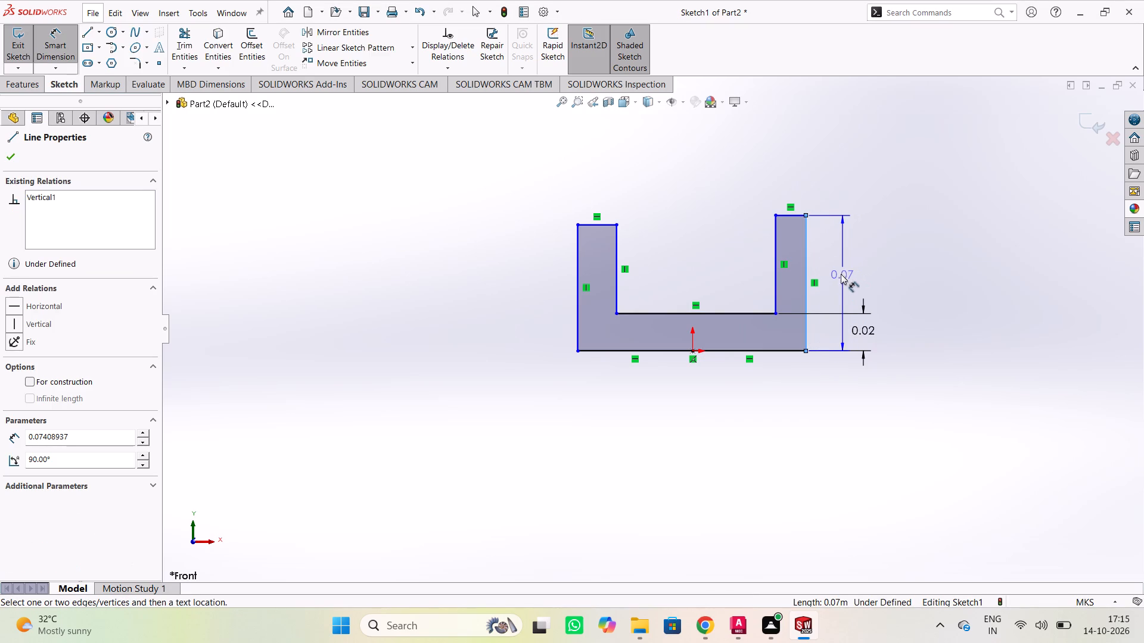
click(837, 266)
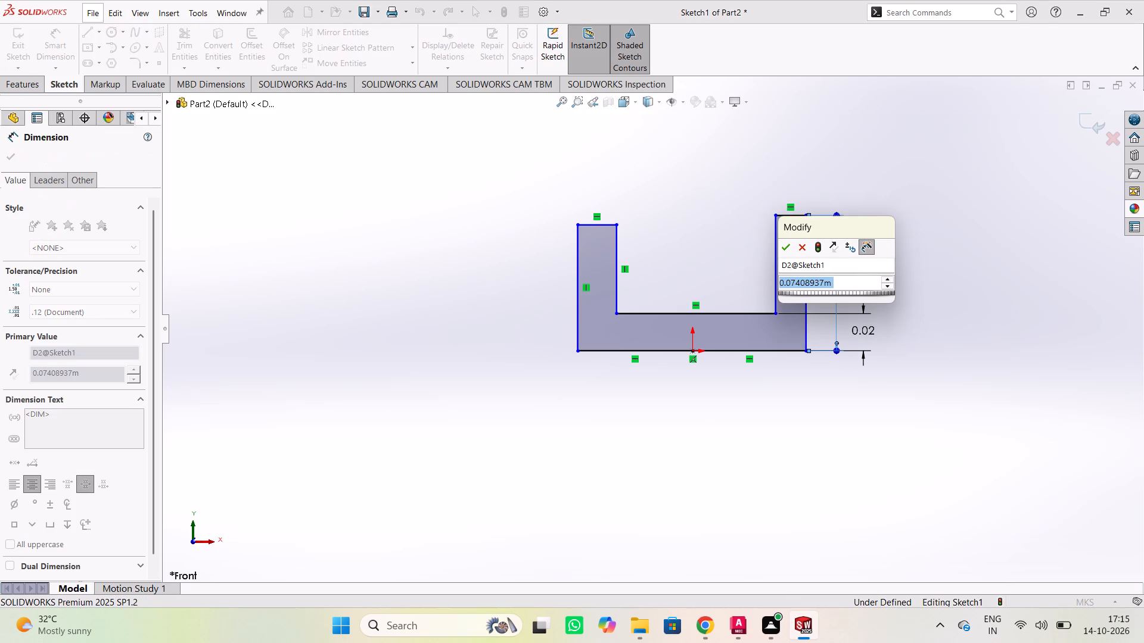
text(53)
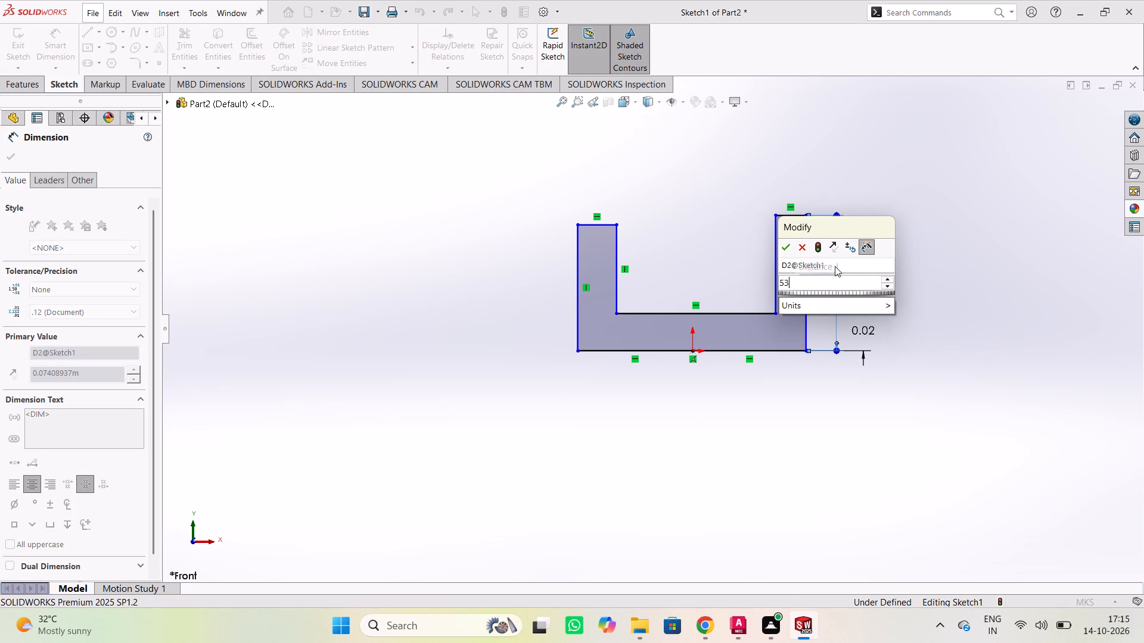
key(Return)
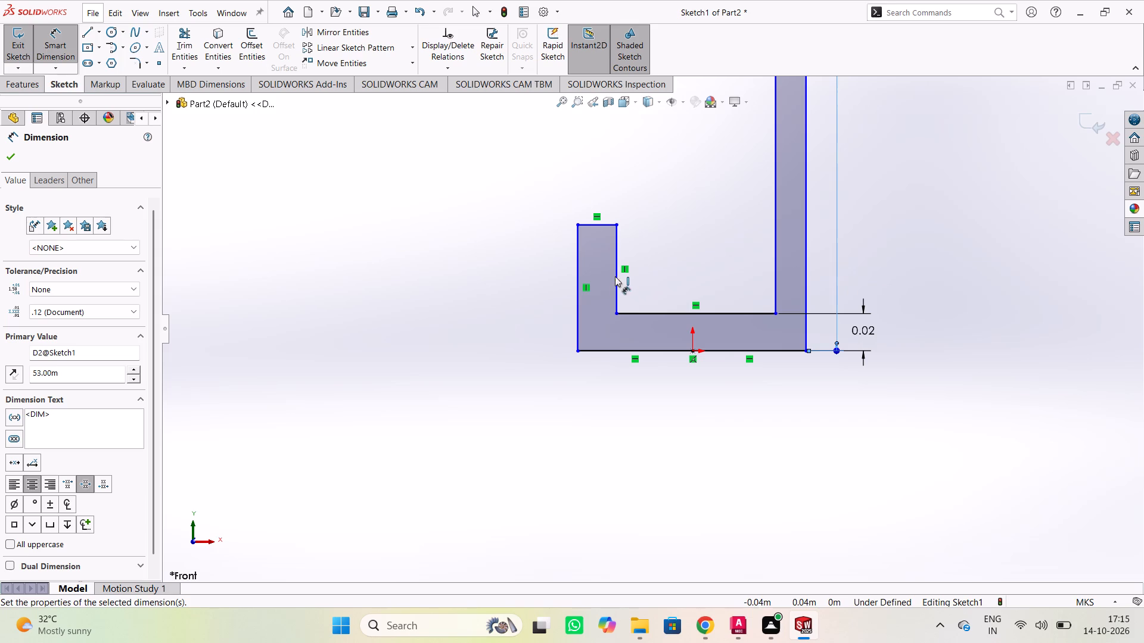
click(577, 248)
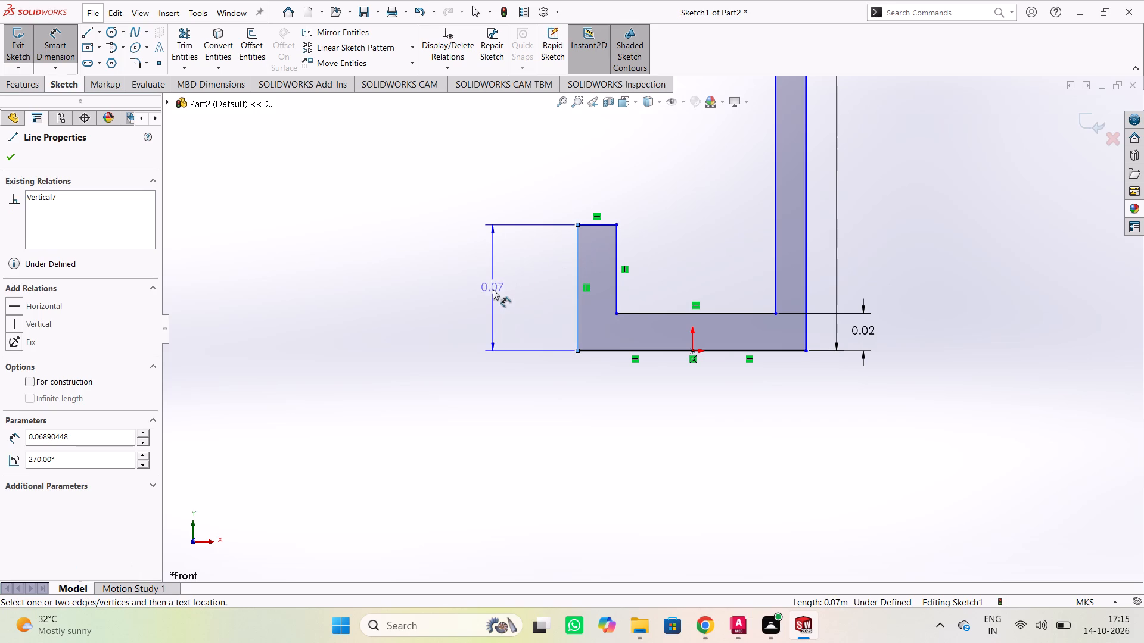
click(493, 289)
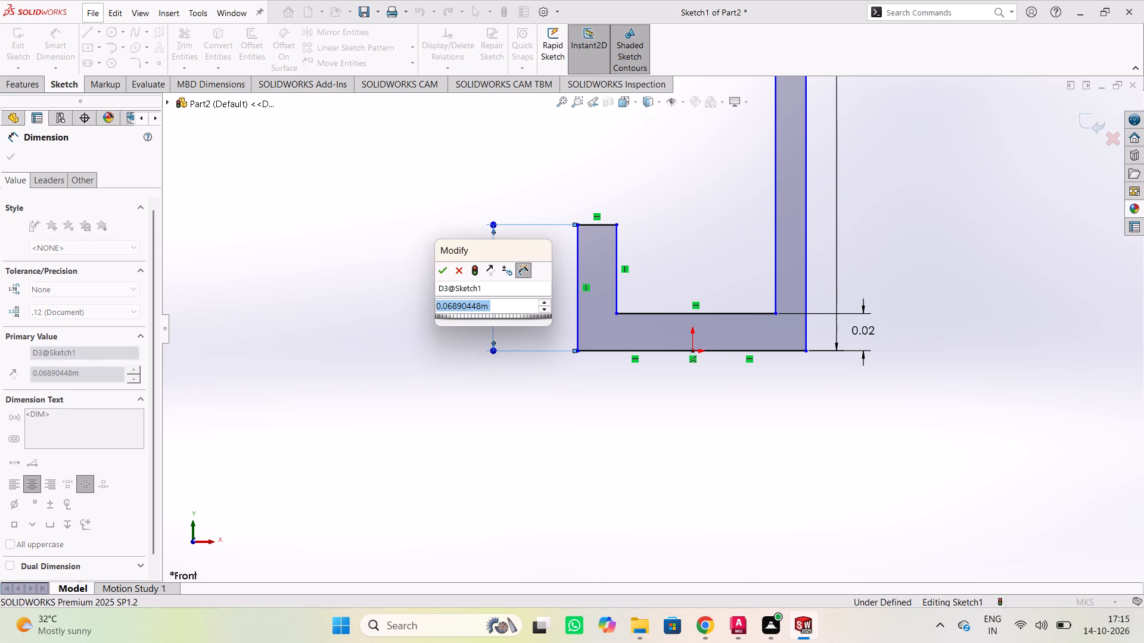
text(92)
key(Return)
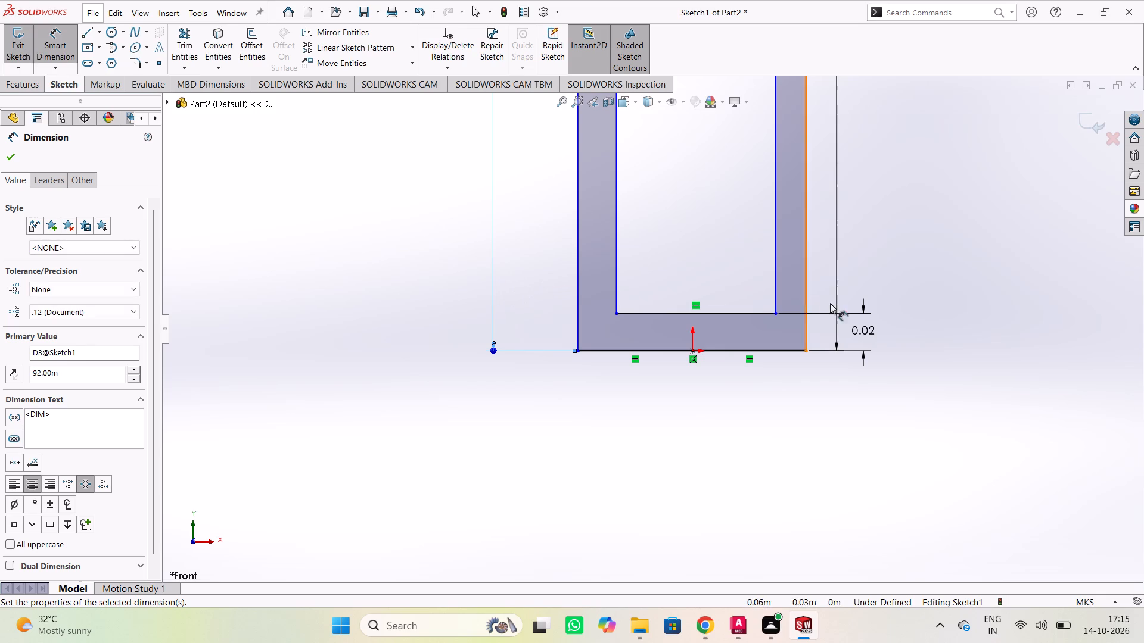
Set the base thickness dimension to 12 m.
double_click(864, 328)
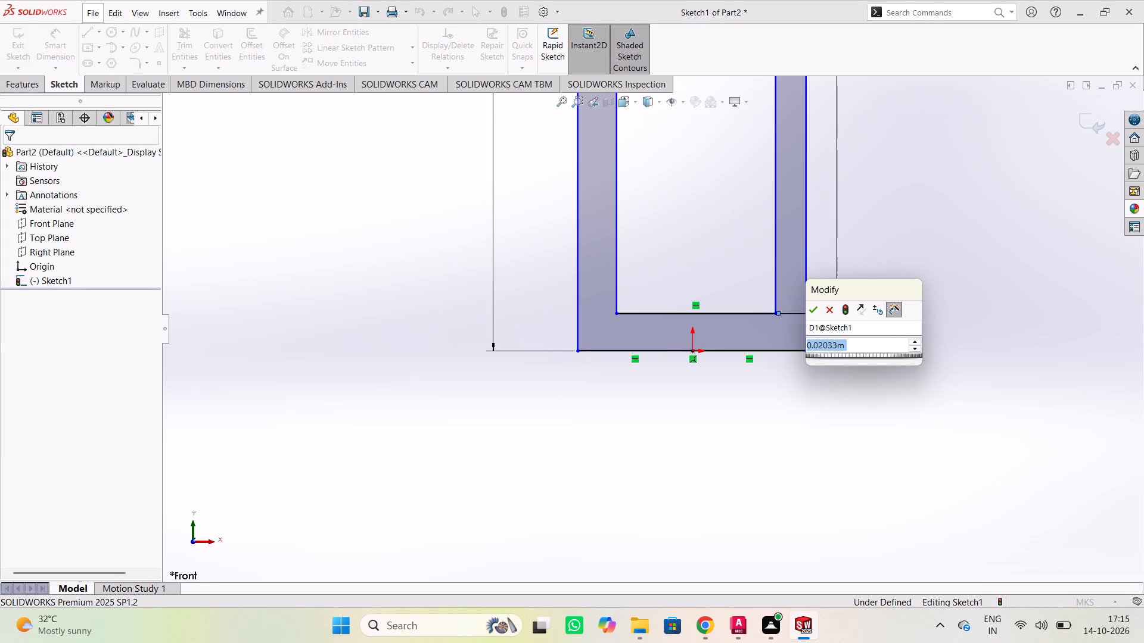
text(12)
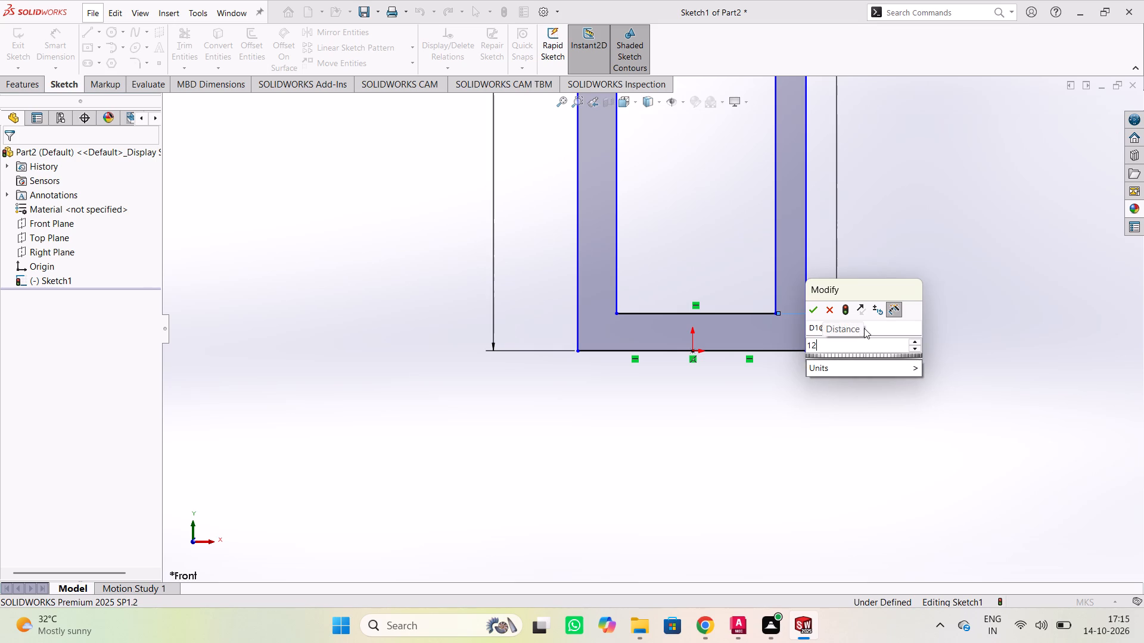
key(Return)
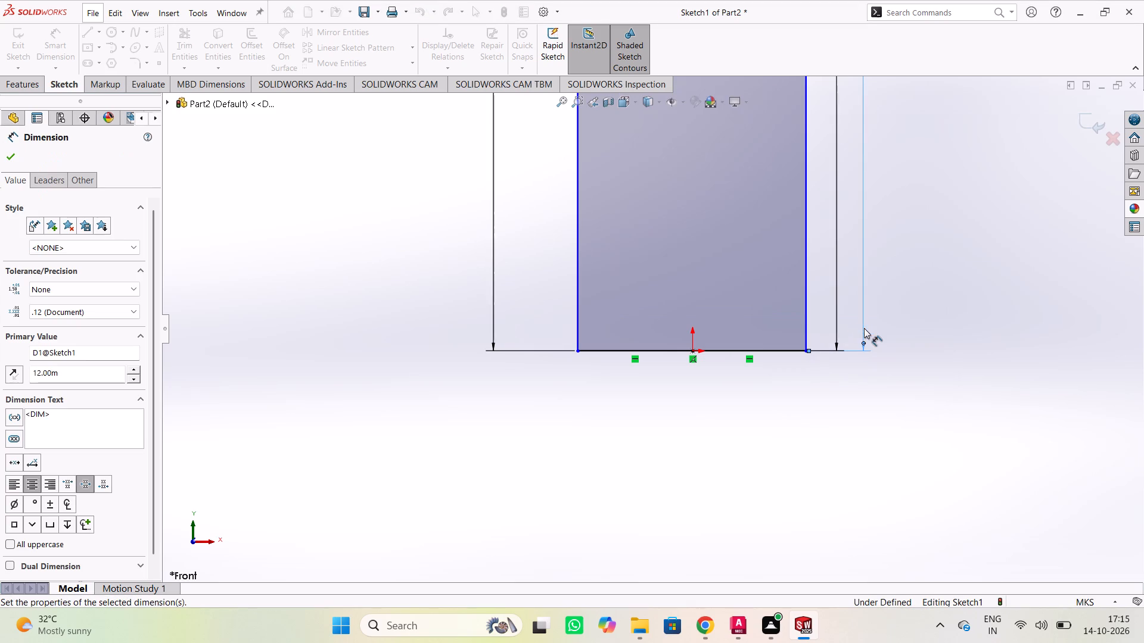
Dimension the two bottom edge segments on either side of the origin to 87/2 m each.
scroll(896, 204, up, 2)
scroll(896, 193, down, 2)
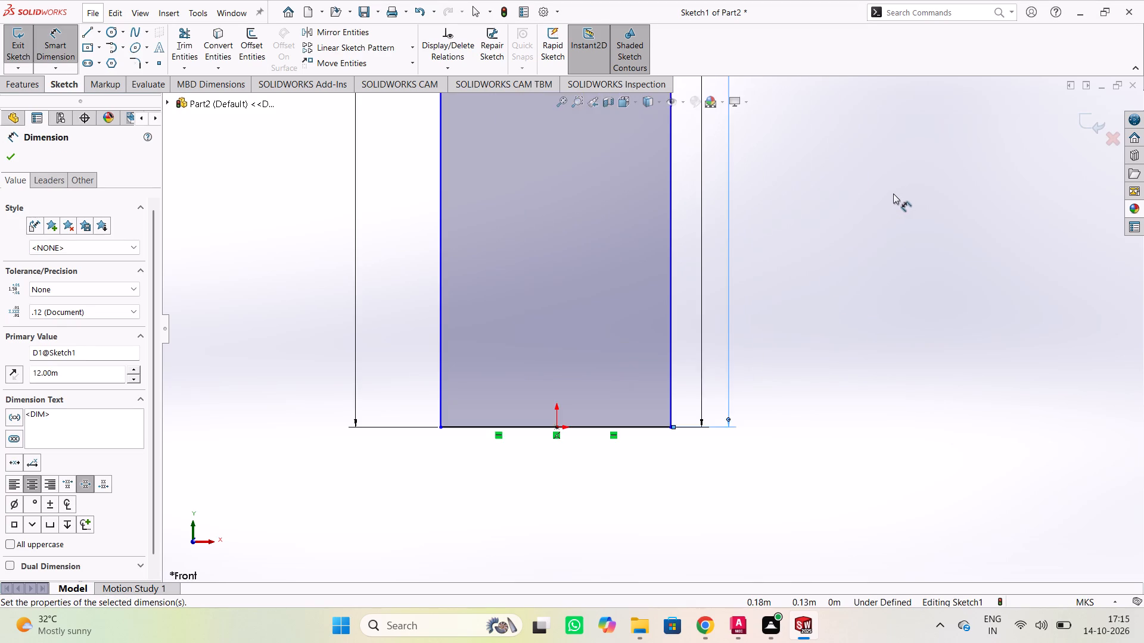
scroll(893, 193, down, 2)
scroll(850, 205, up, 5)
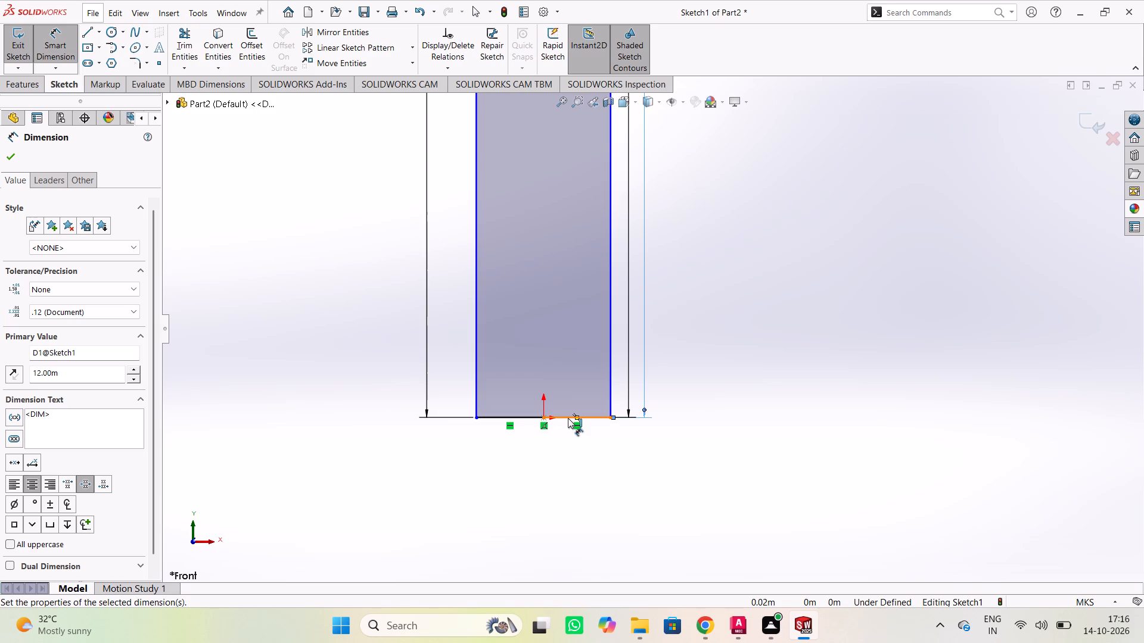
click(568, 418)
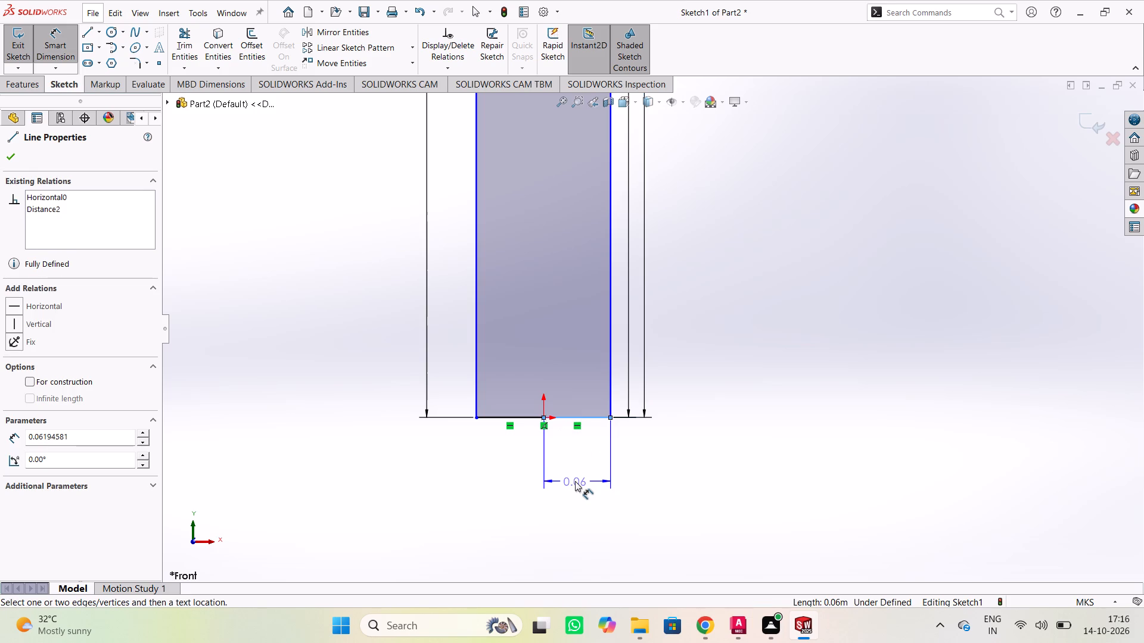
click(575, 481)
text(87/2)
key(Return)
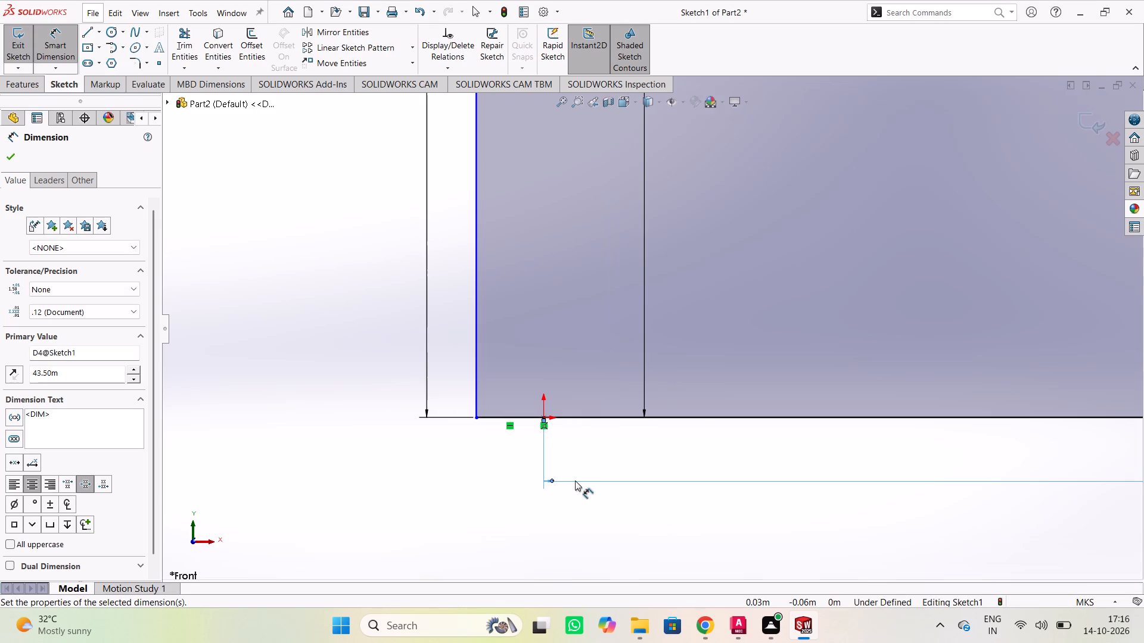
click(496, 418)
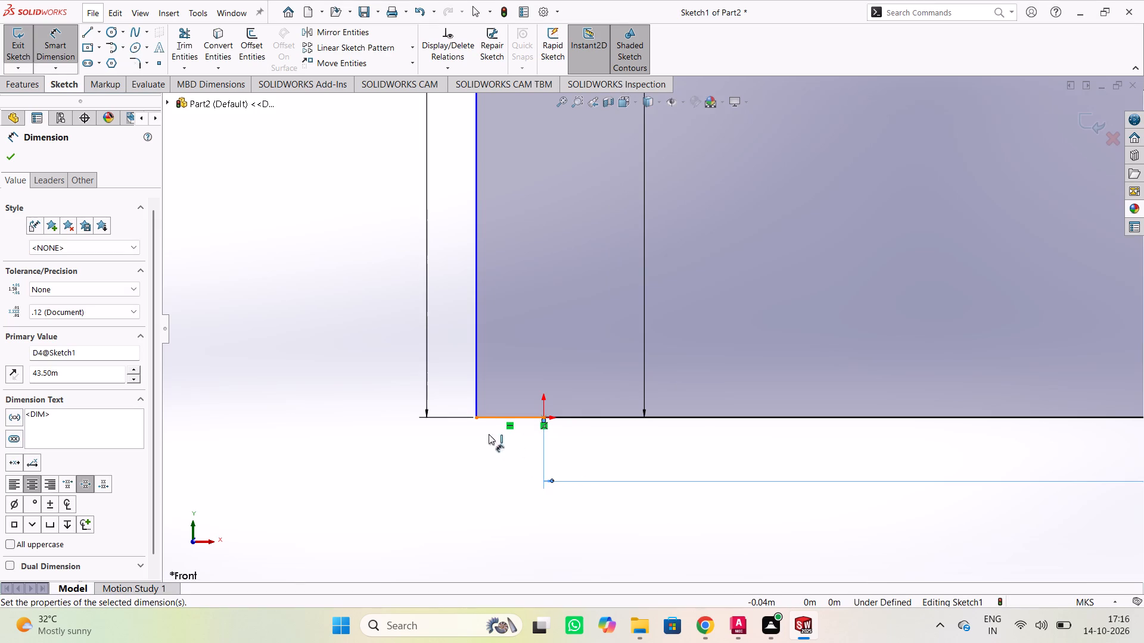
click(507, 476)
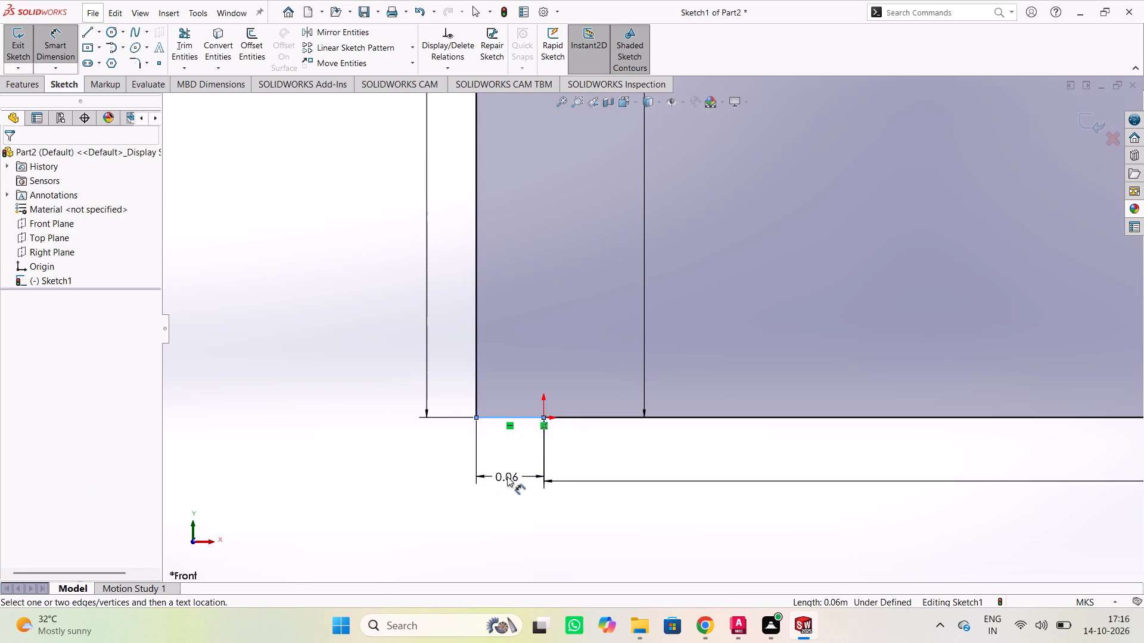
text(87/2)
key(Return)
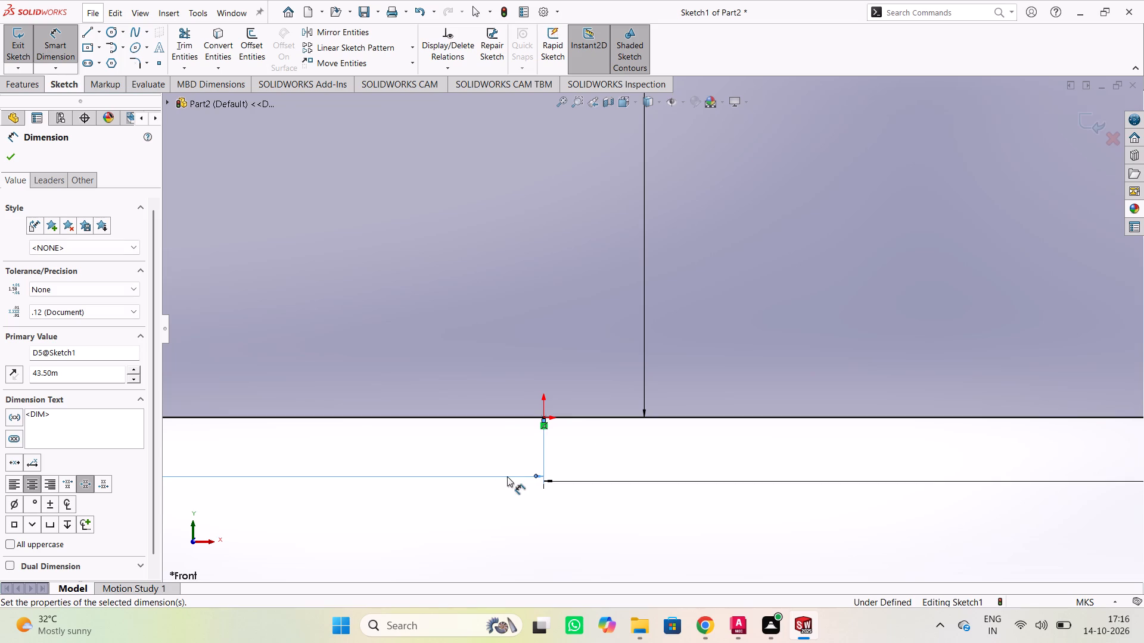
Examine the whole dimensioned U profile, including the gap between its two arms.
scroll(758, 265, down, 1)
scroll(758, 265, up, 10)
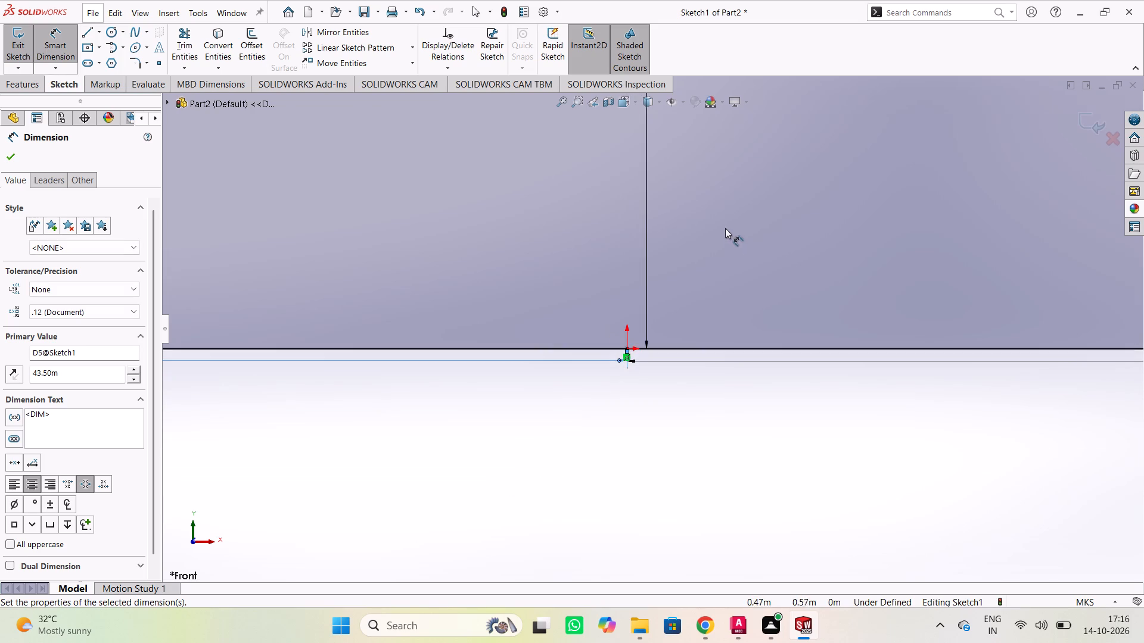
scroll(748, 193, up, 6)
scroll(753, 166, down, 1)
scroll(753, 165, up, 5)
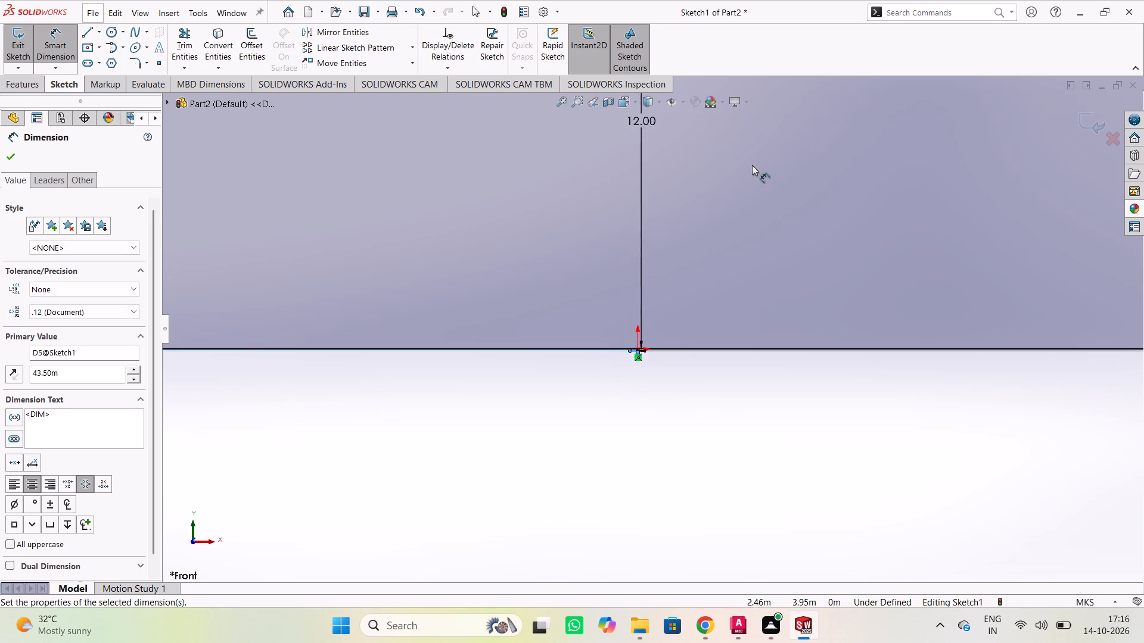
scroll(750, 154, down, 2)
scroll(748, 154, up, 13)
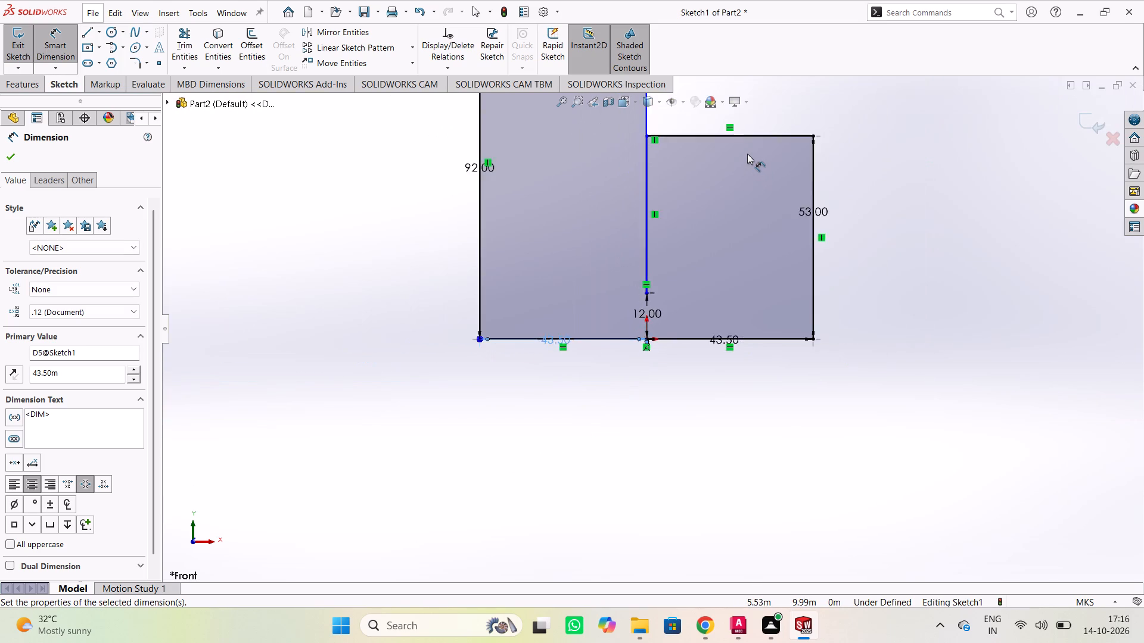
scroll(747, 154, up, 4)
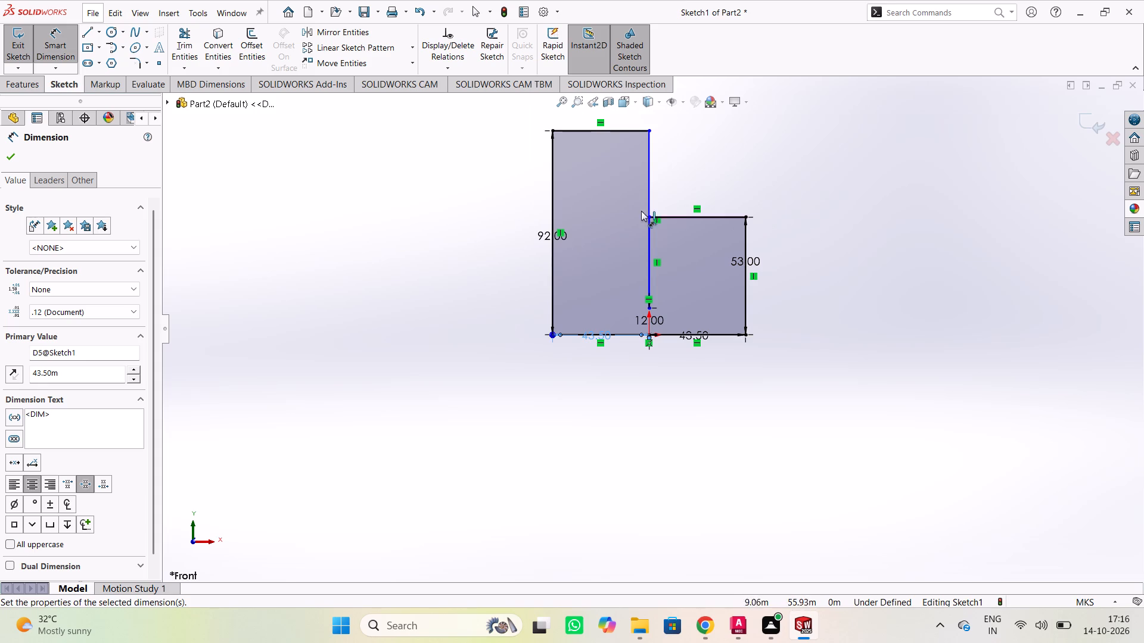
middle_drag(446, 250, 486, 273)
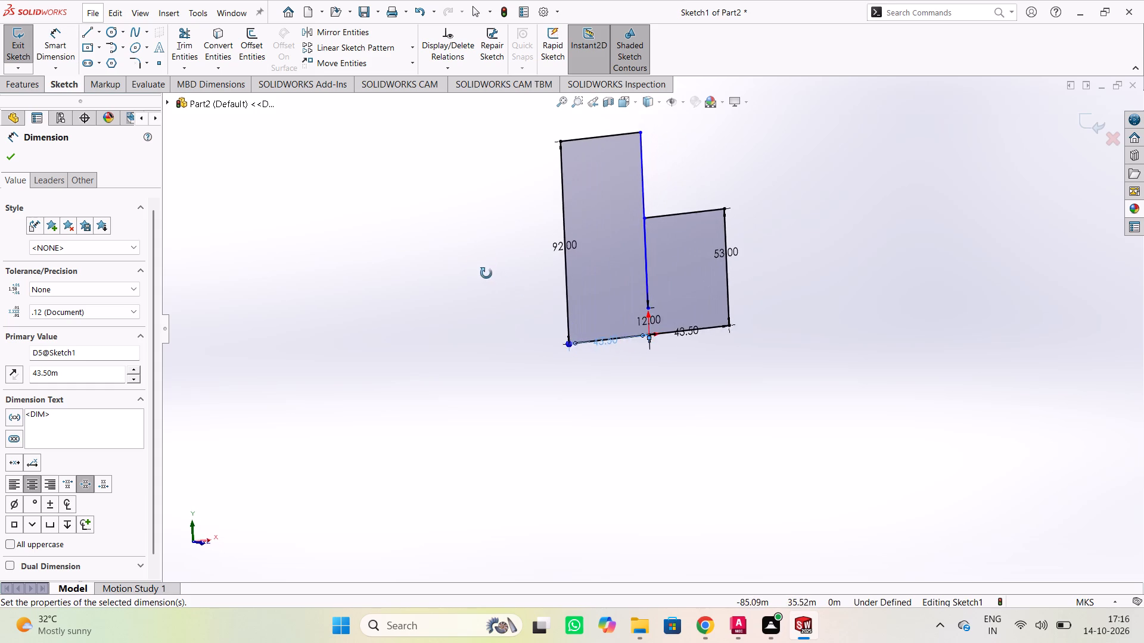
middle_drag(486, 273, 468, 246)
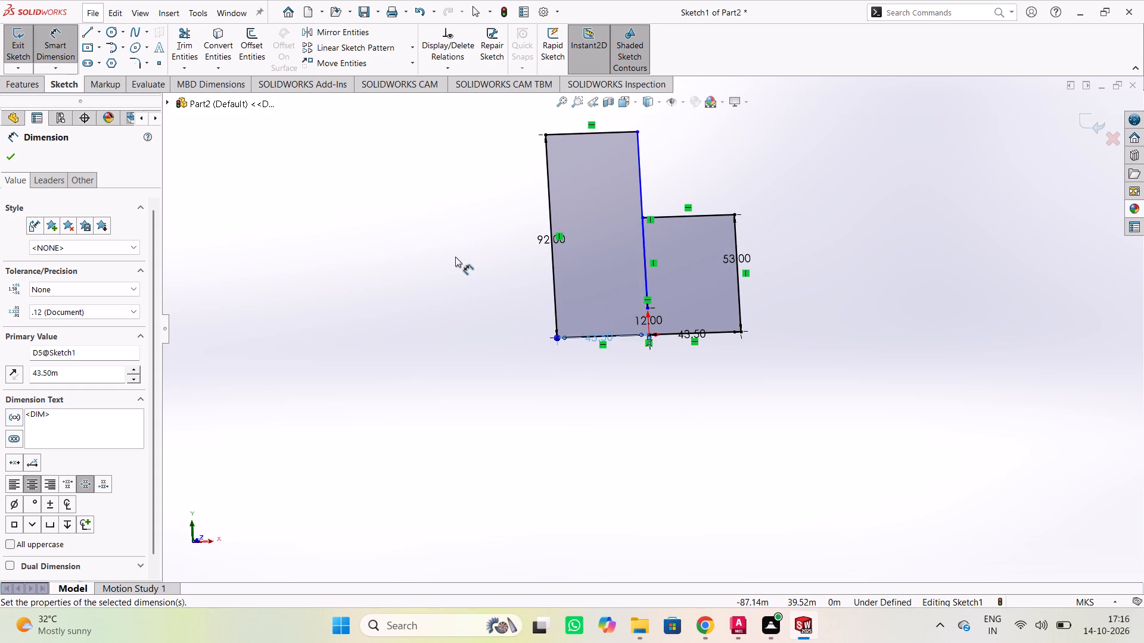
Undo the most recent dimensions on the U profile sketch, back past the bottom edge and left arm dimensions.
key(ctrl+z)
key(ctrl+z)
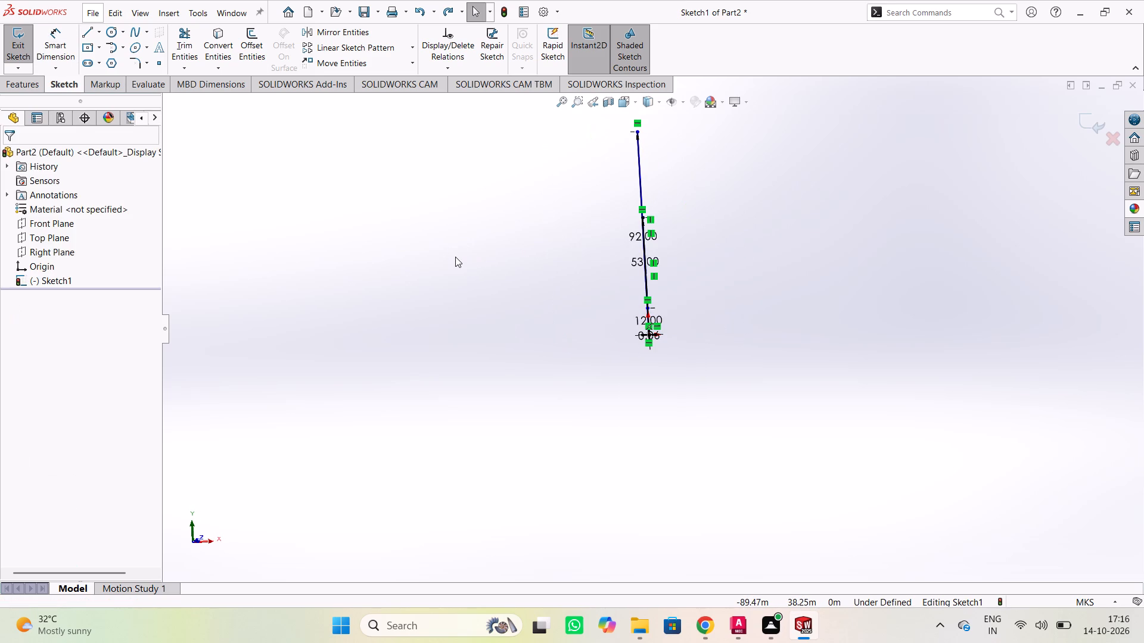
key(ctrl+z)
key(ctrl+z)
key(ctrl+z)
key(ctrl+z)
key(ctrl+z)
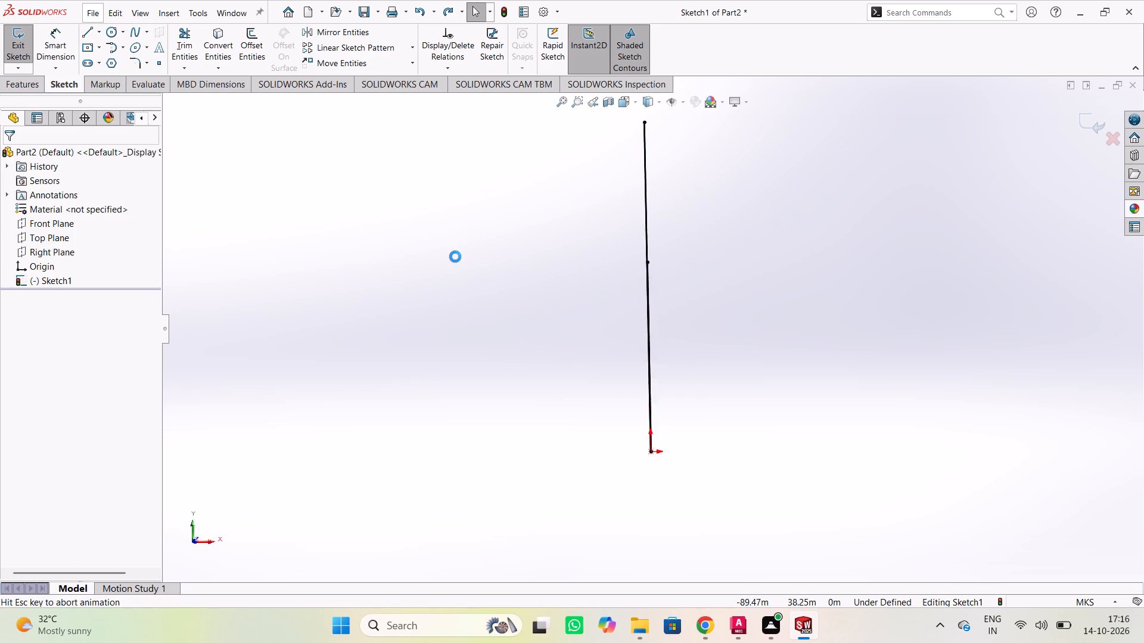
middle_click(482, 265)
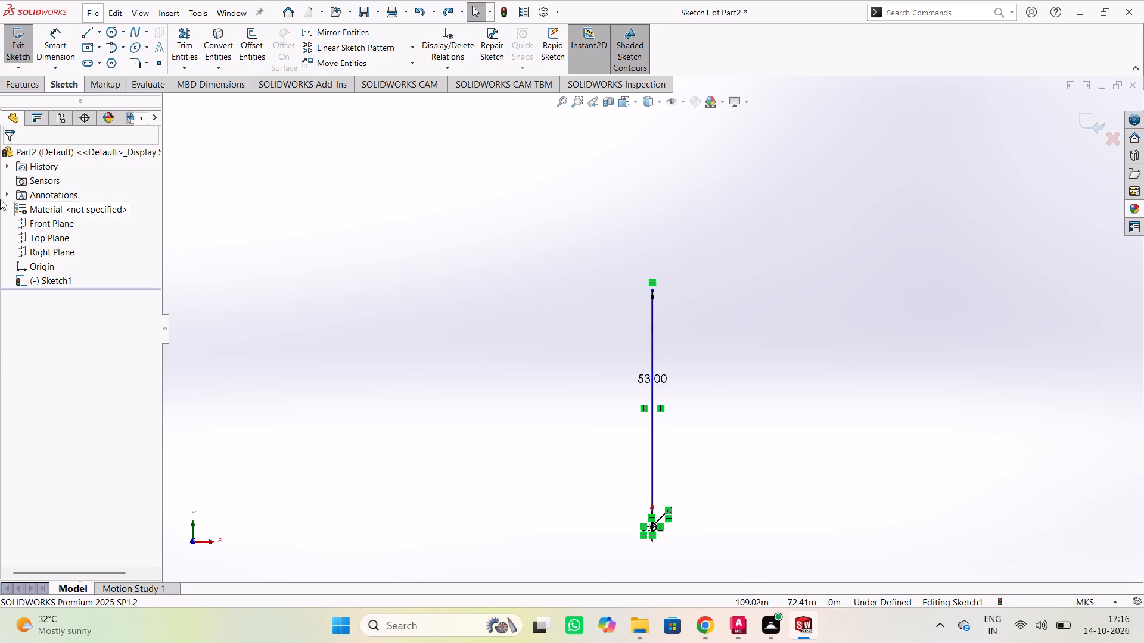
Exit the U profile sketch and delete Sketch1 from the part.
click(34, 225)
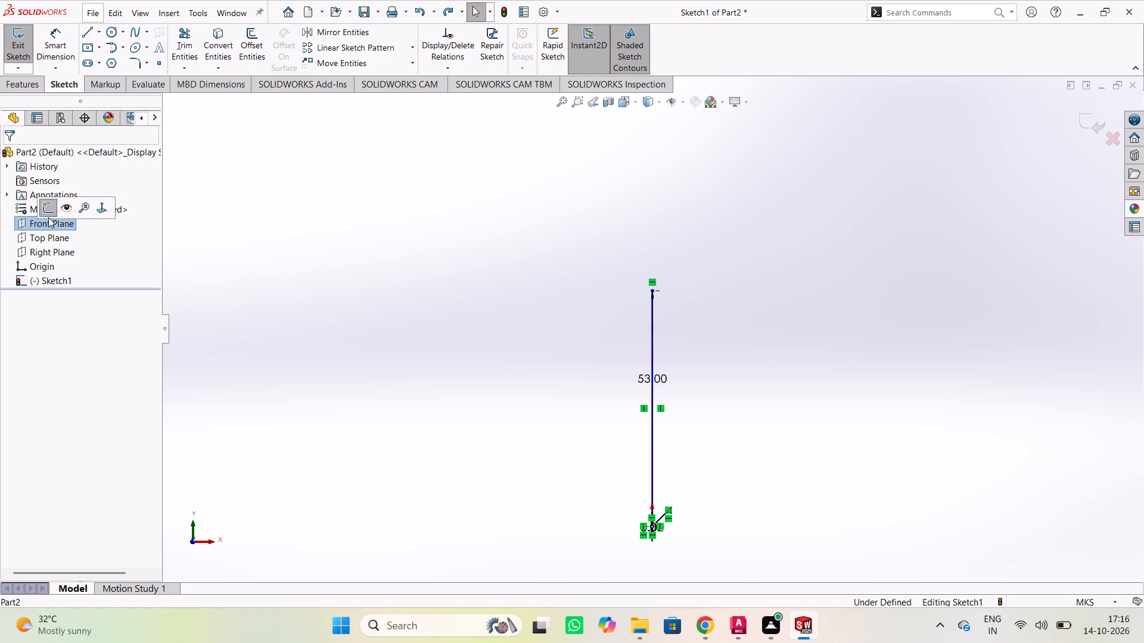
click(51, 207)
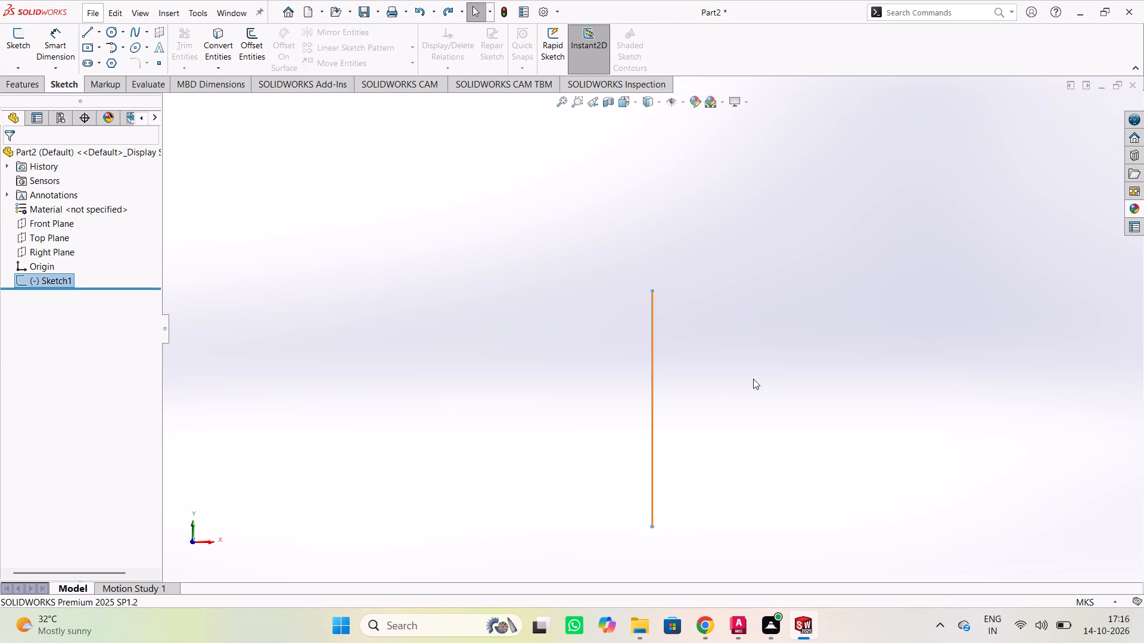
drag(709, 538, 537, 220)
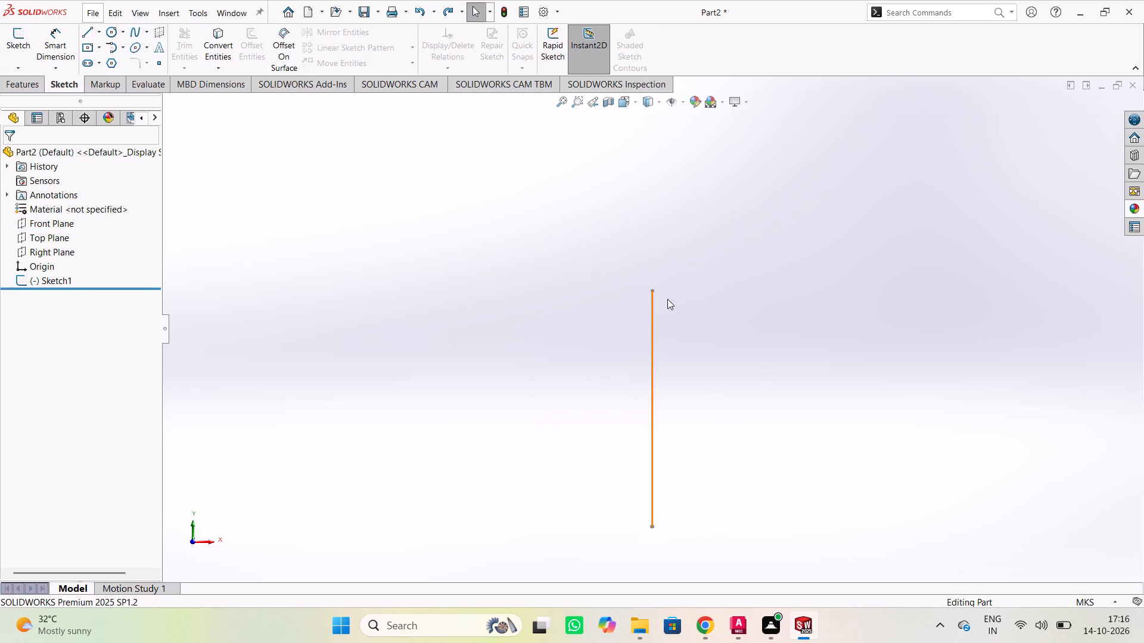
key(Delete)
click(724, 312)
drag(685, 532, 649, 474)
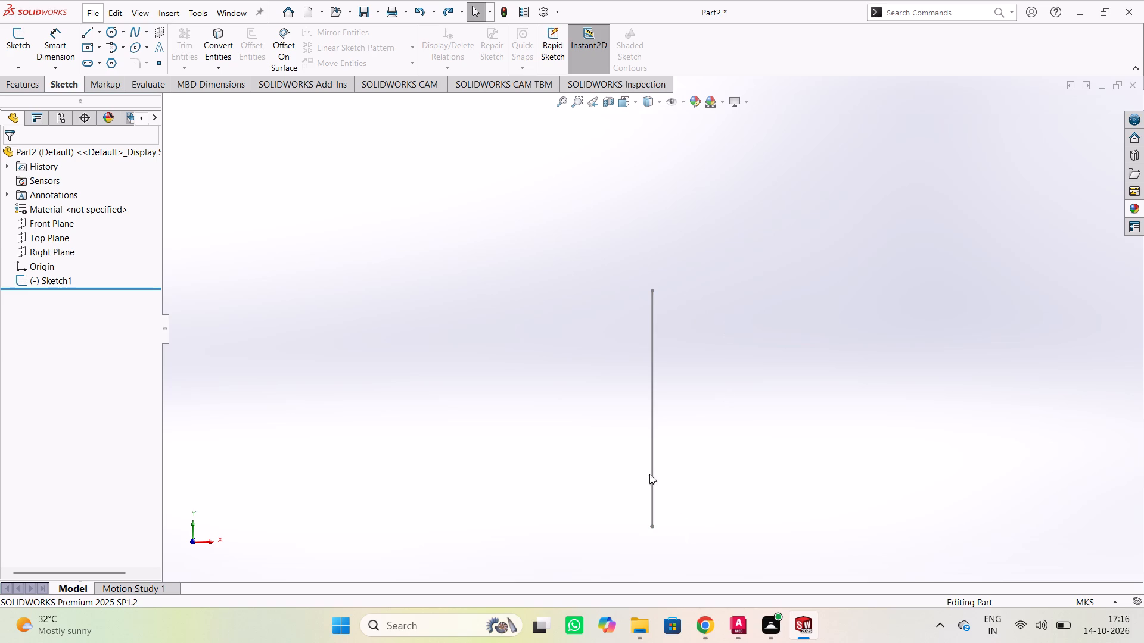
drag(649, 474, 552, 222)
click(552, 222)
key(Delete)
drag(605, 255, 720, 399)
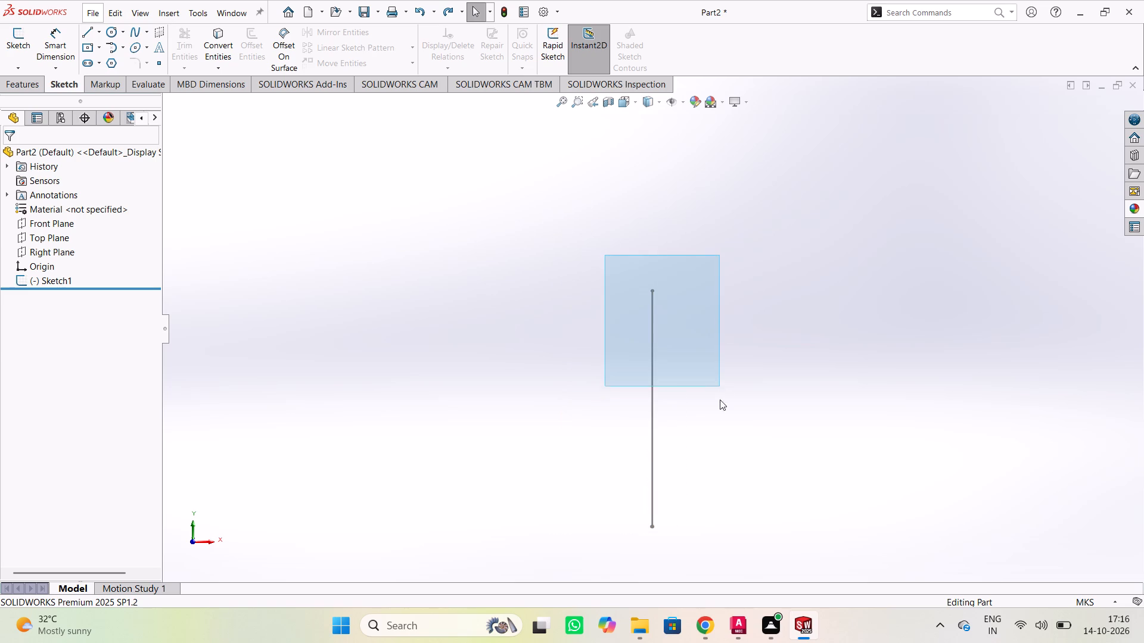
drag(720, 399, 720, 514)
click(736, 471)
click(652, 425)
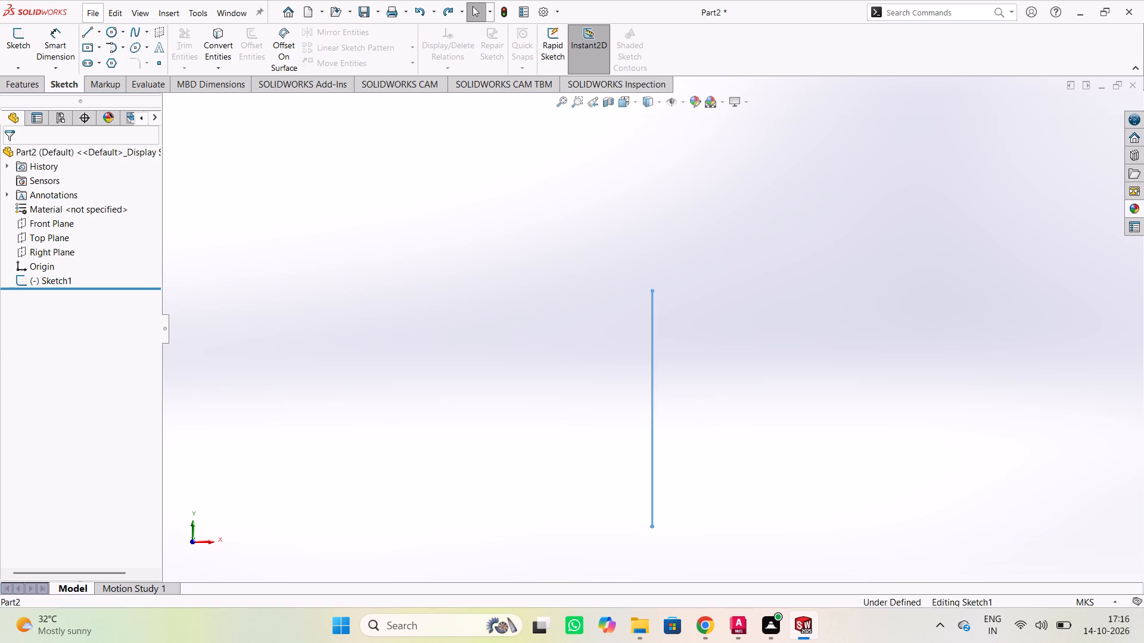
key(Delete)
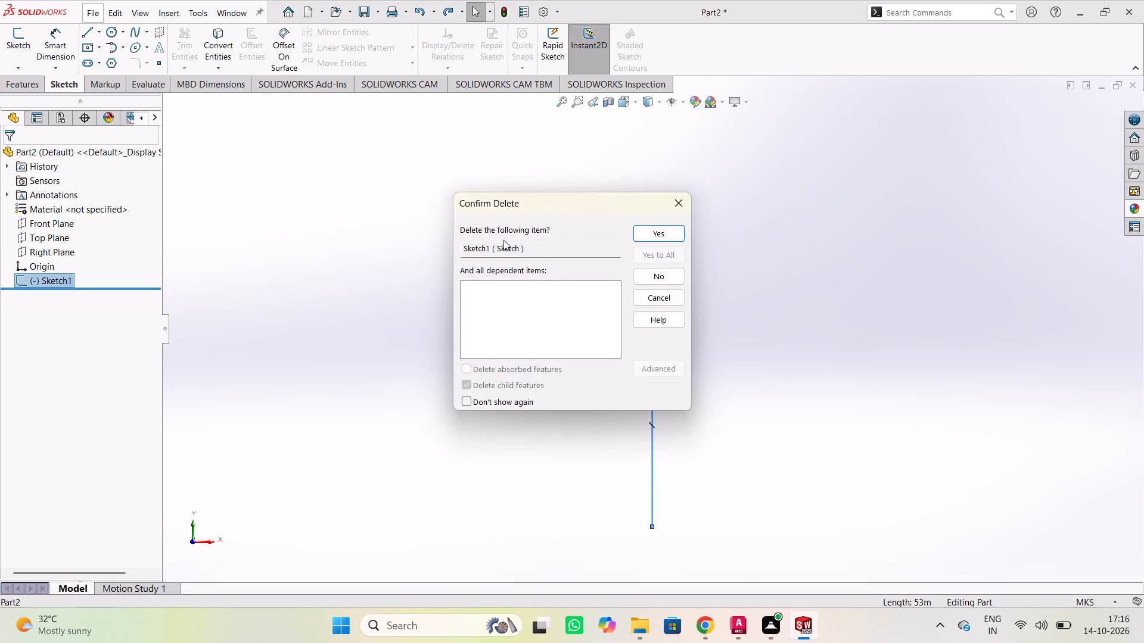
click(646, 229)
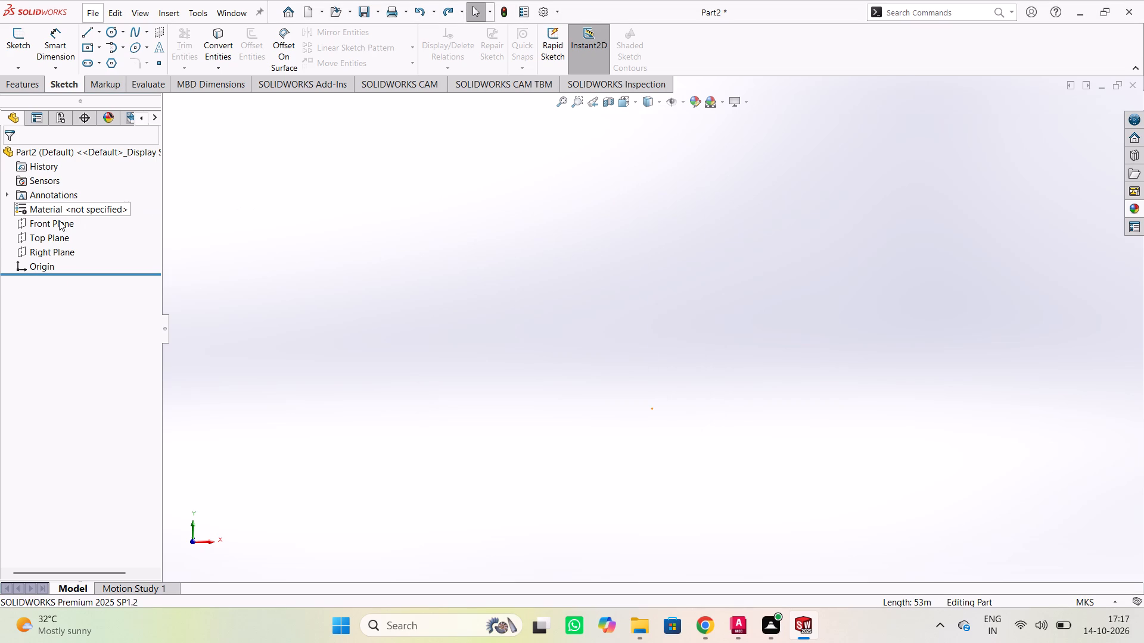
In a new sketch on the Front Plane, draw a center rectangle at the origin, about 0.16 m wide by 0.02 m high.
click(59, 220)
click(76, 207)
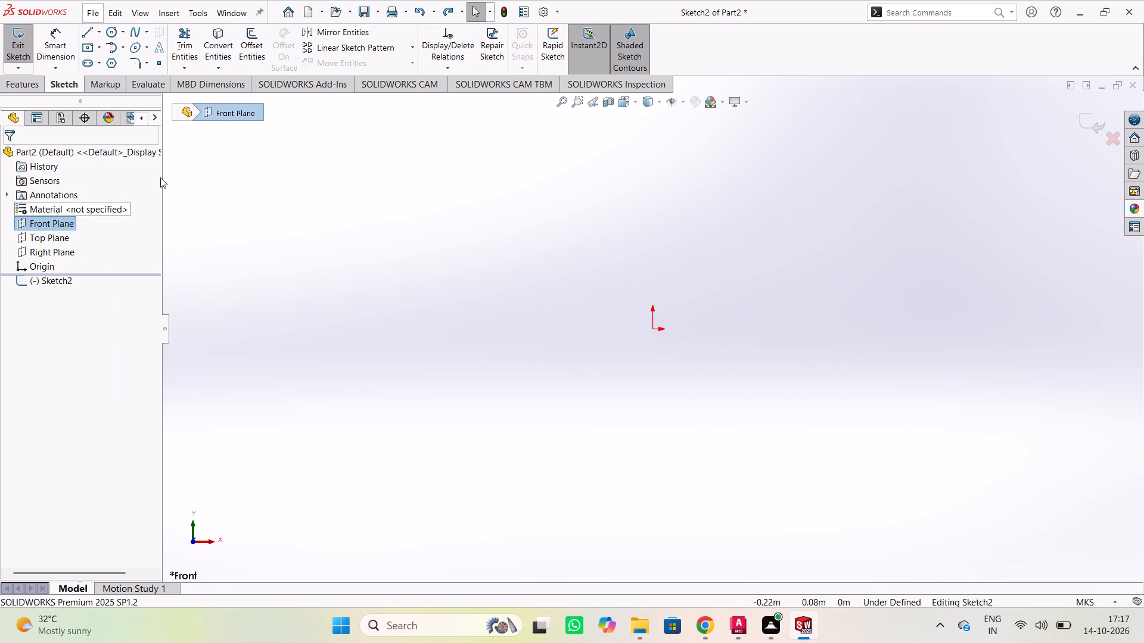
click(276, 227)
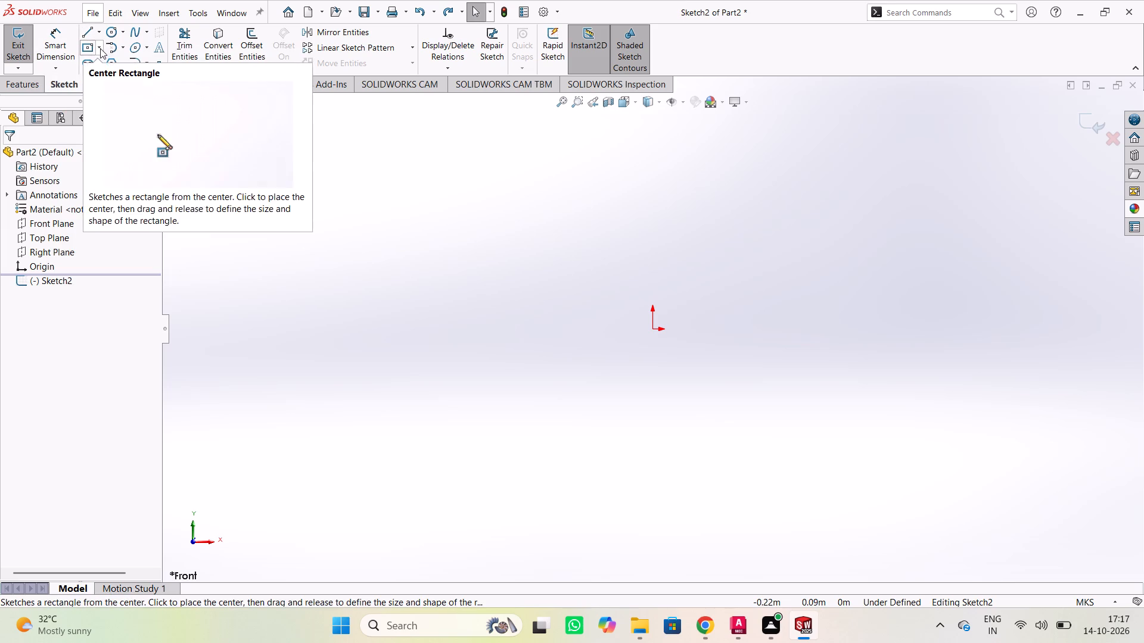
click(100, 48)
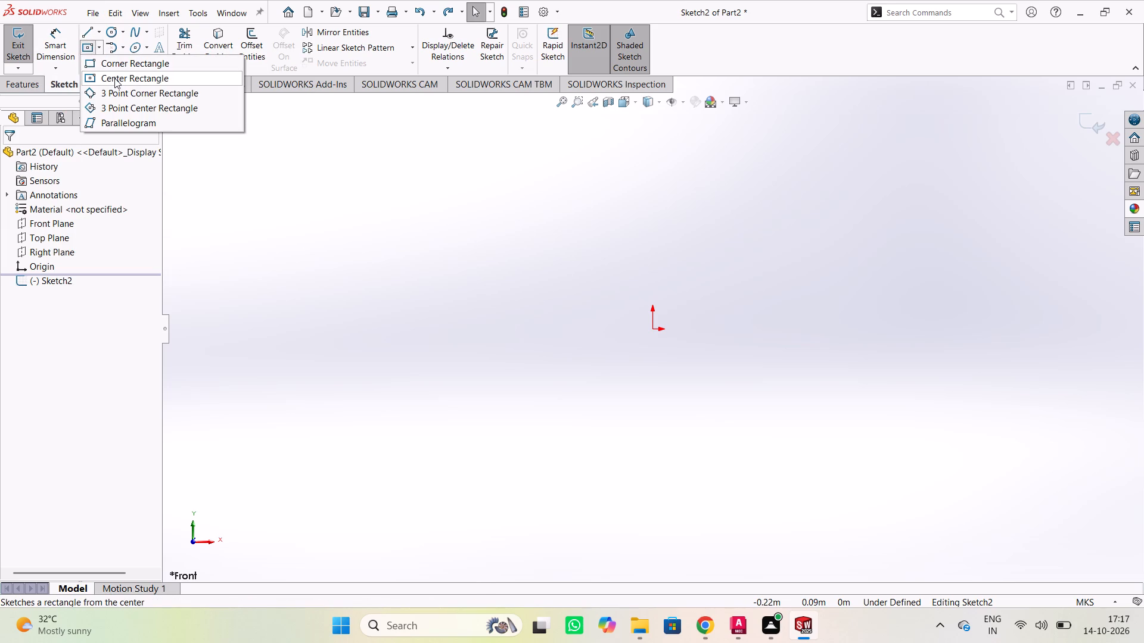
click(114, 78)
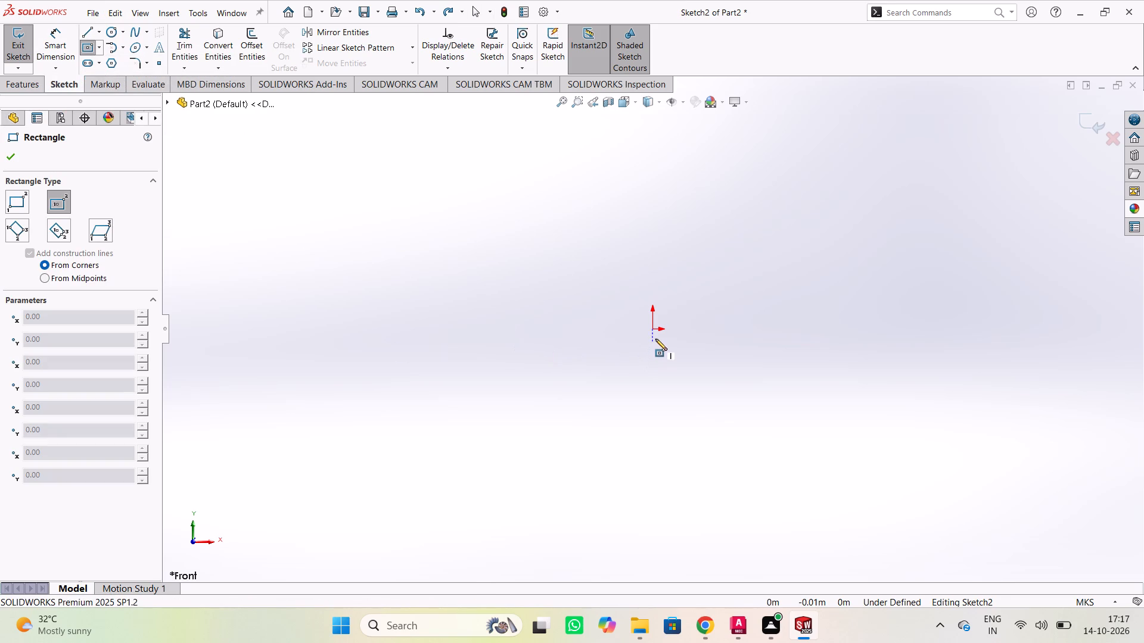
click(651, 329)
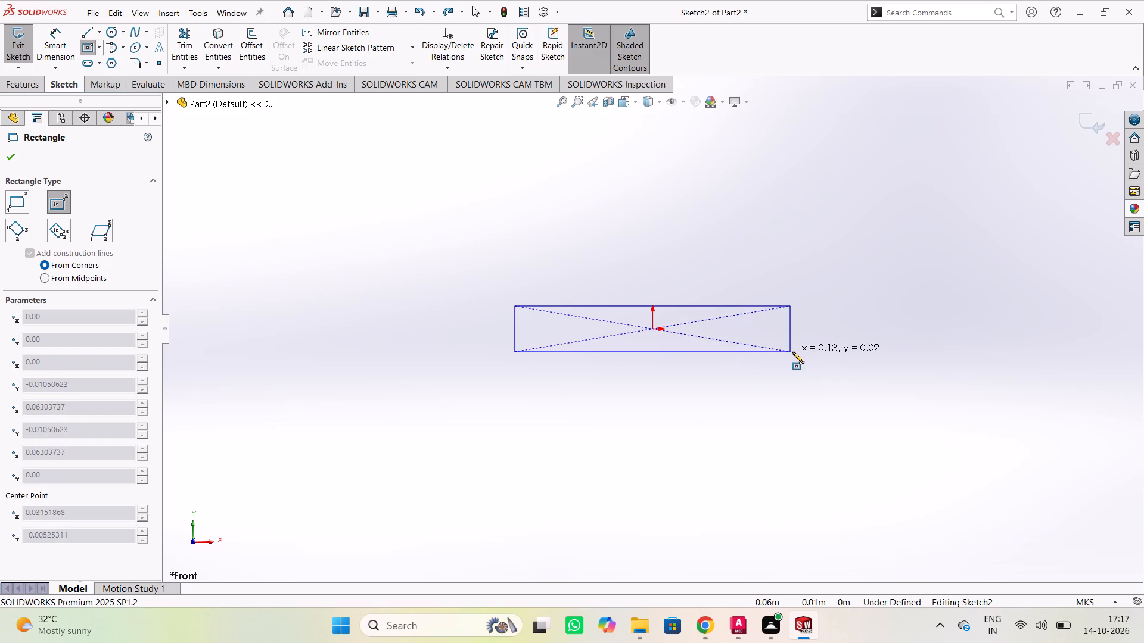
click(834, 354)
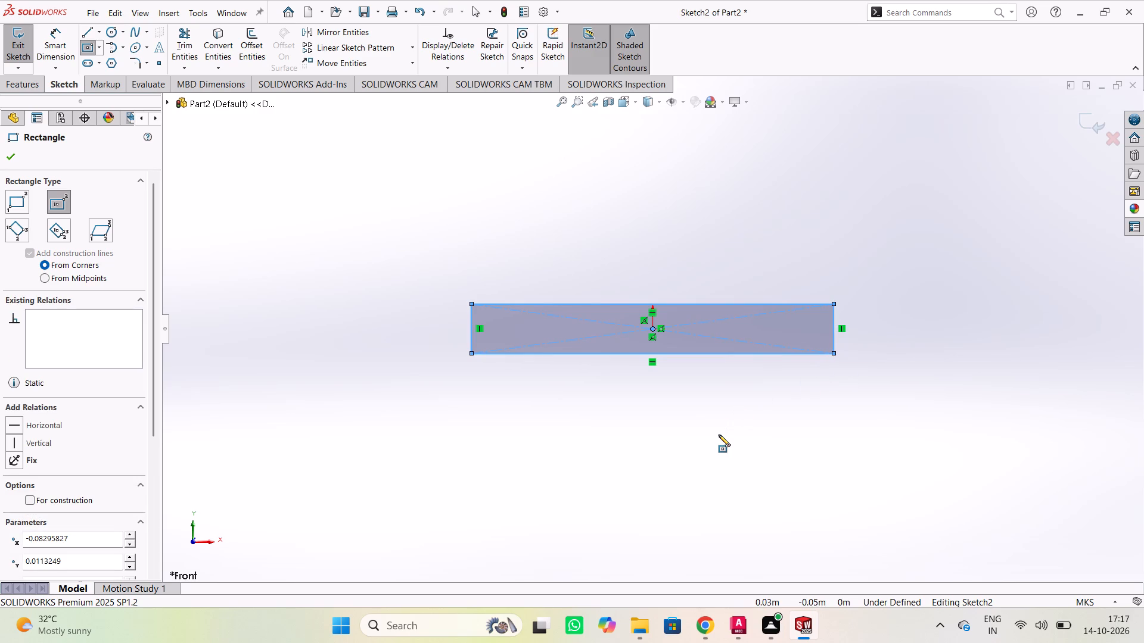
key(Escape)
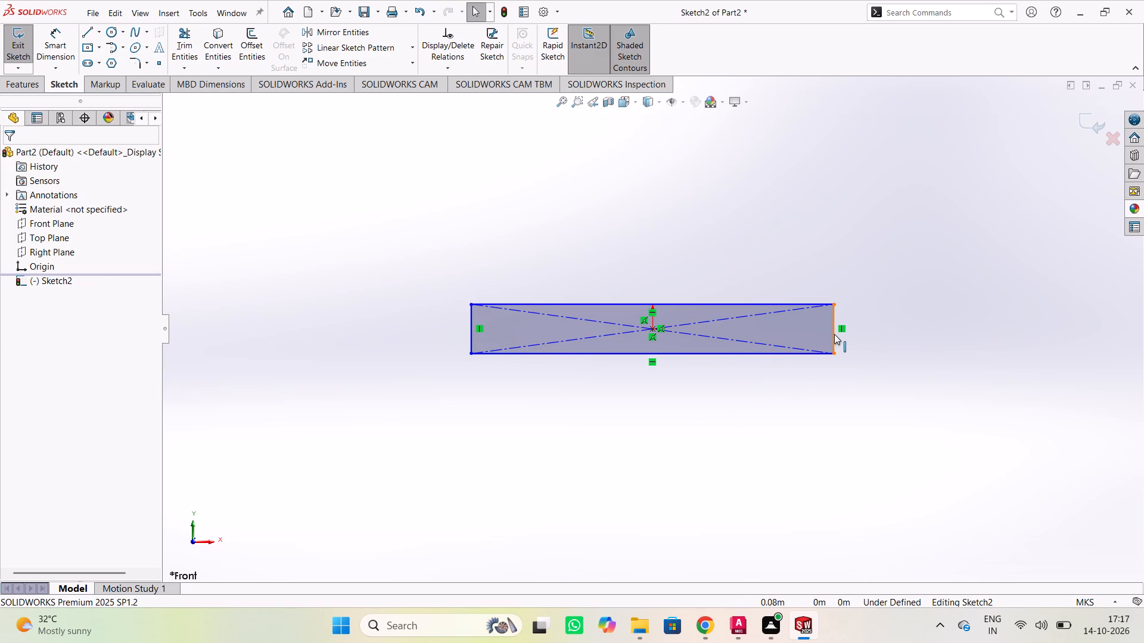
Dimension the rectangle's right vertical edge to 12 m.
right_click(884, 338)
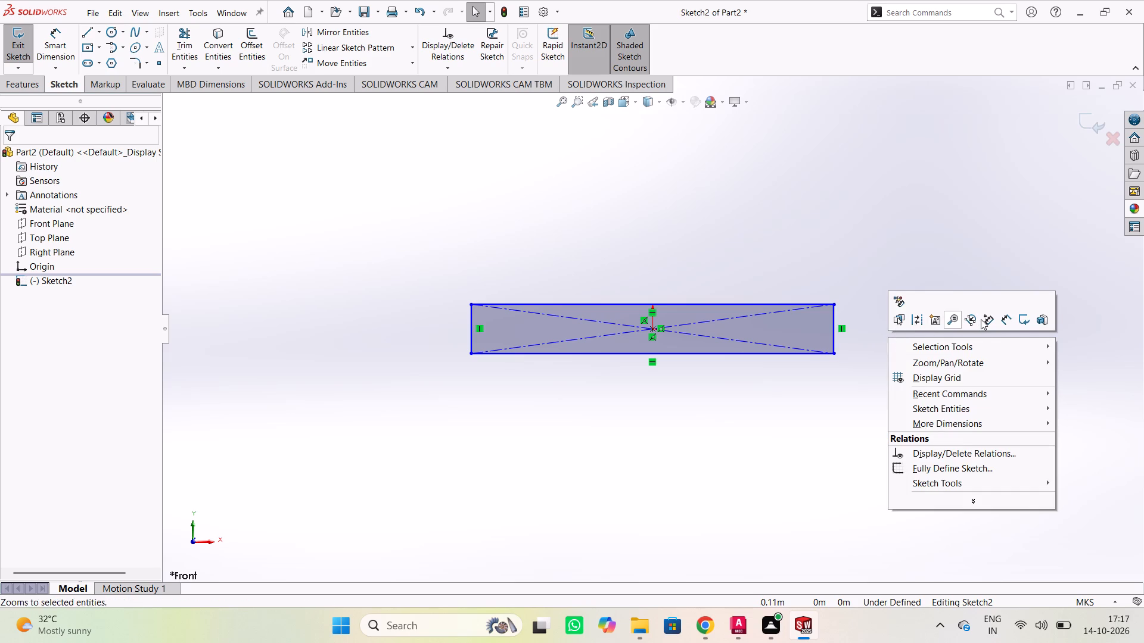
click(998, 321)
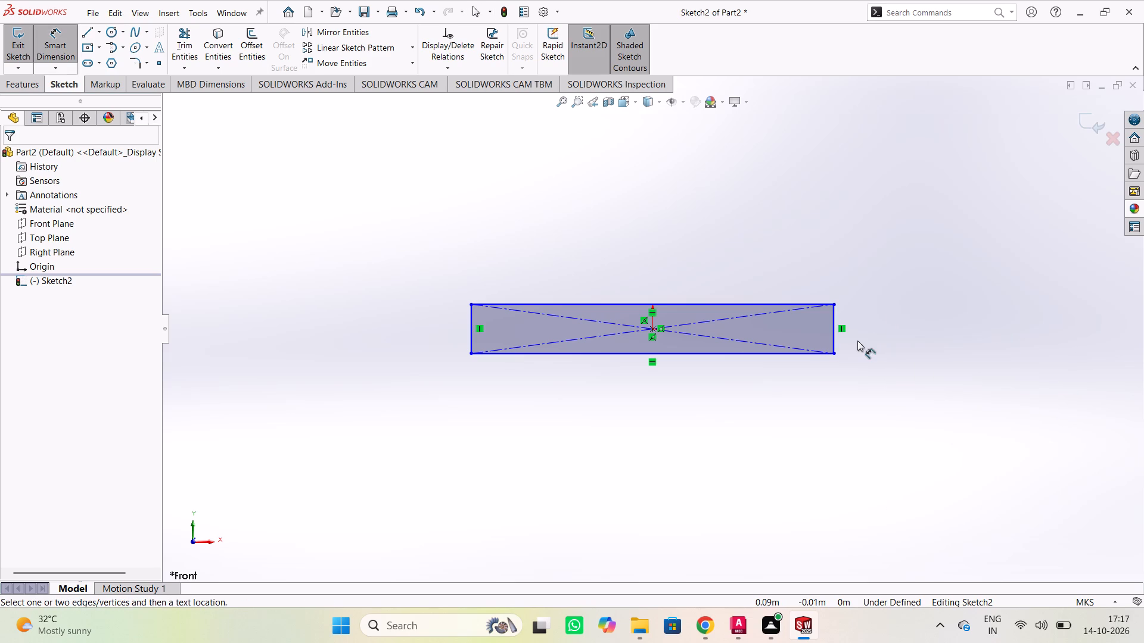
click(834, 338)
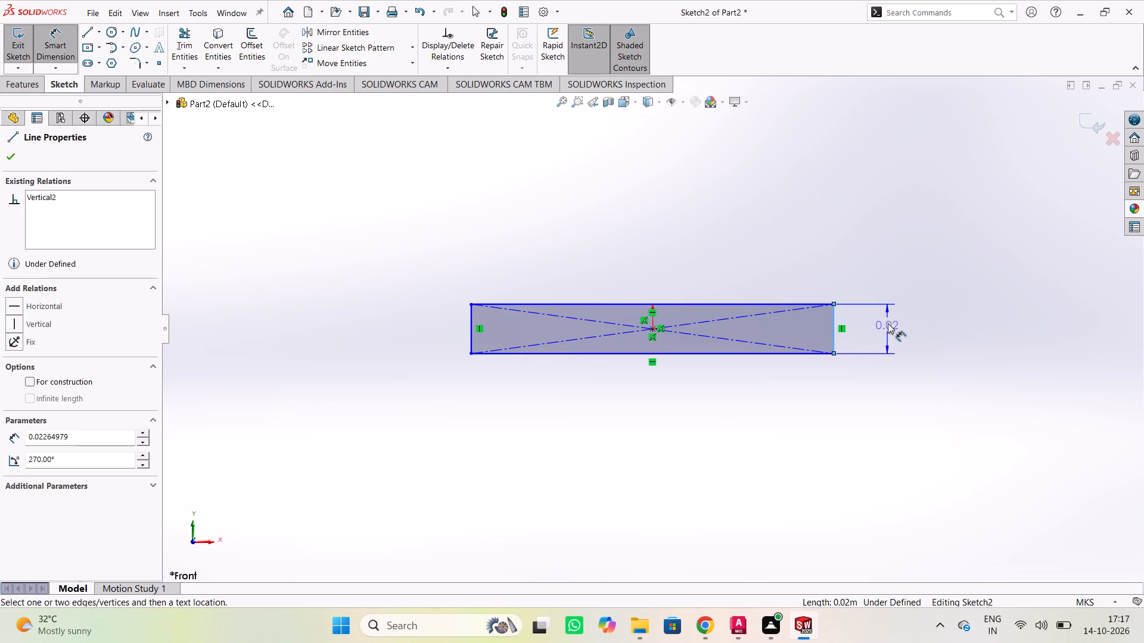
click(891, 326)
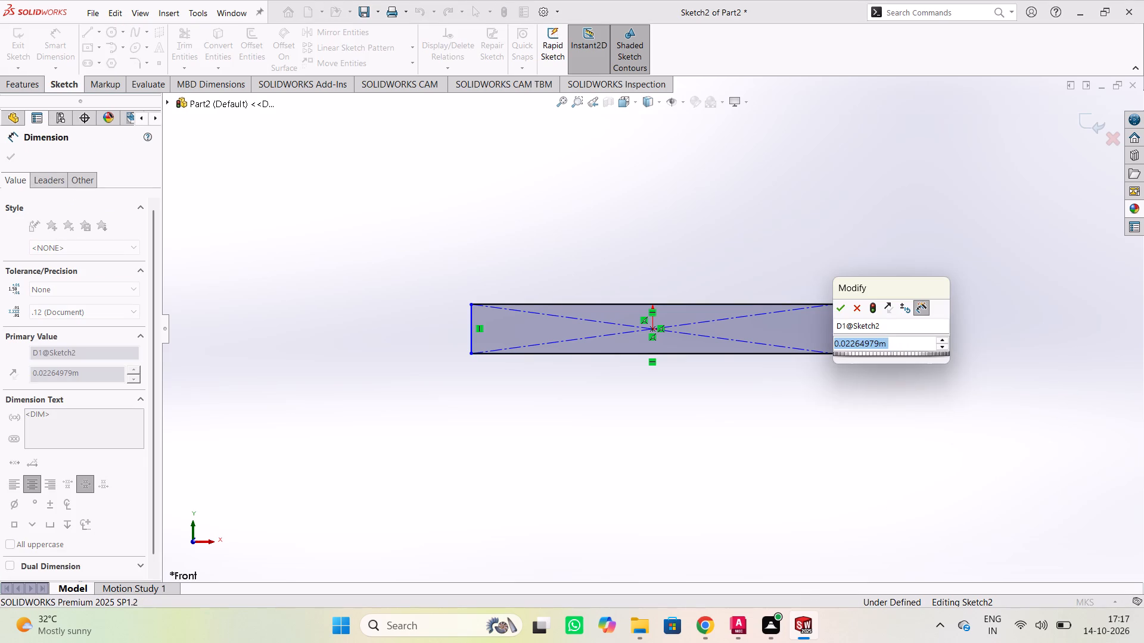
text(12)
key(Return)
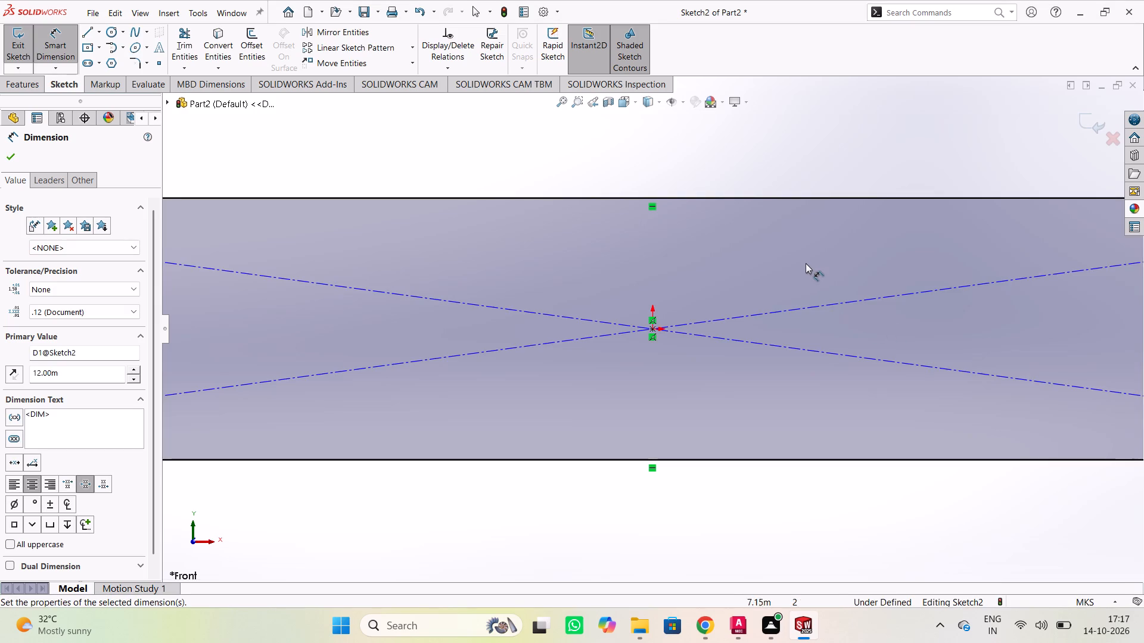
Dimension the rectangle's bottom edge to 87 m.
scroll(805, 263, down, 4)
scroll(788, 253, up, 11)
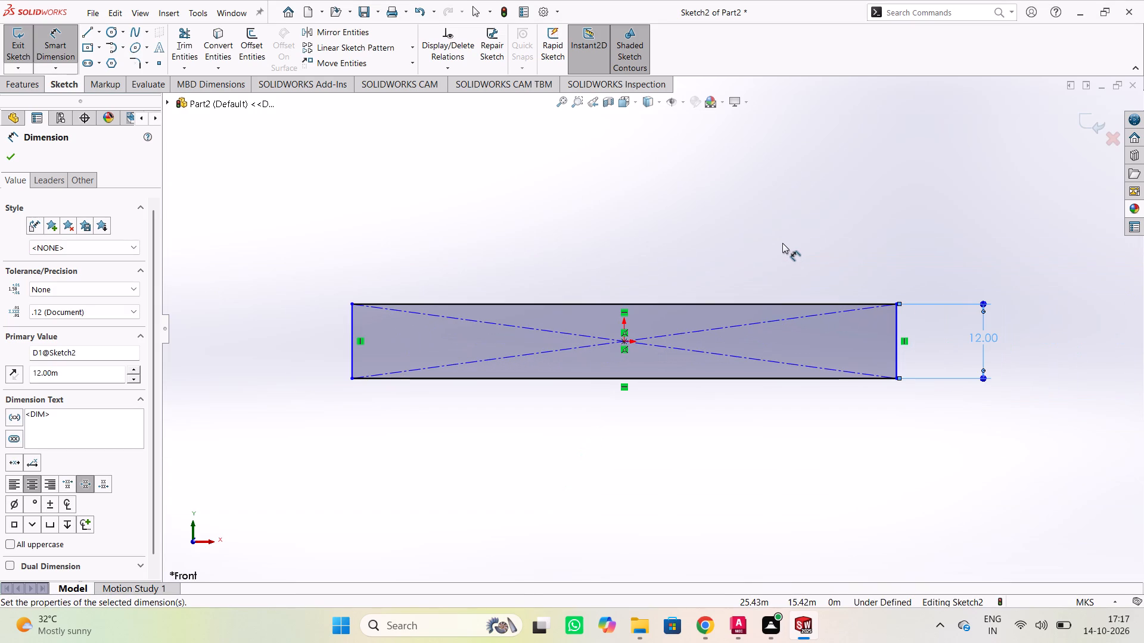
scroll(783, 241, up, 1)
click(726, 369)
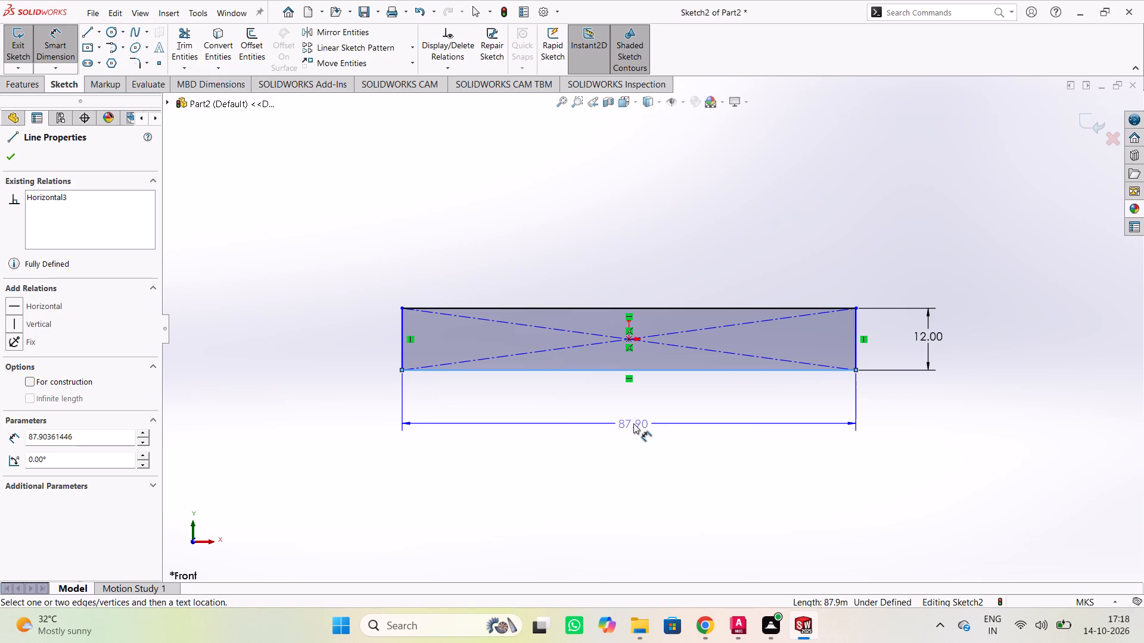
click(633, 423)
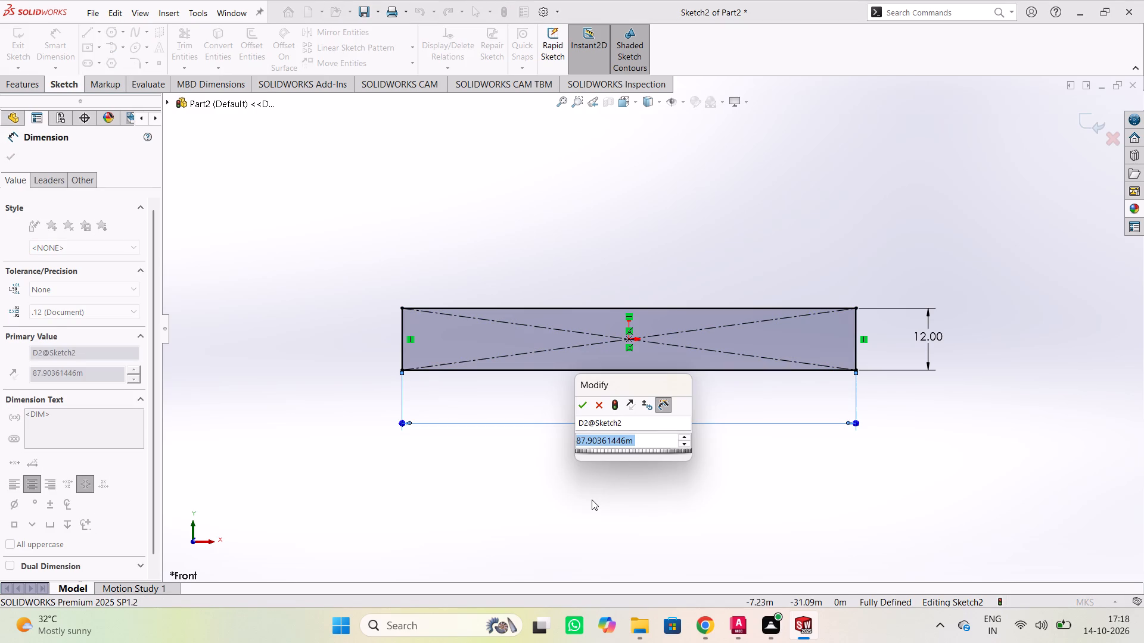
text(87)
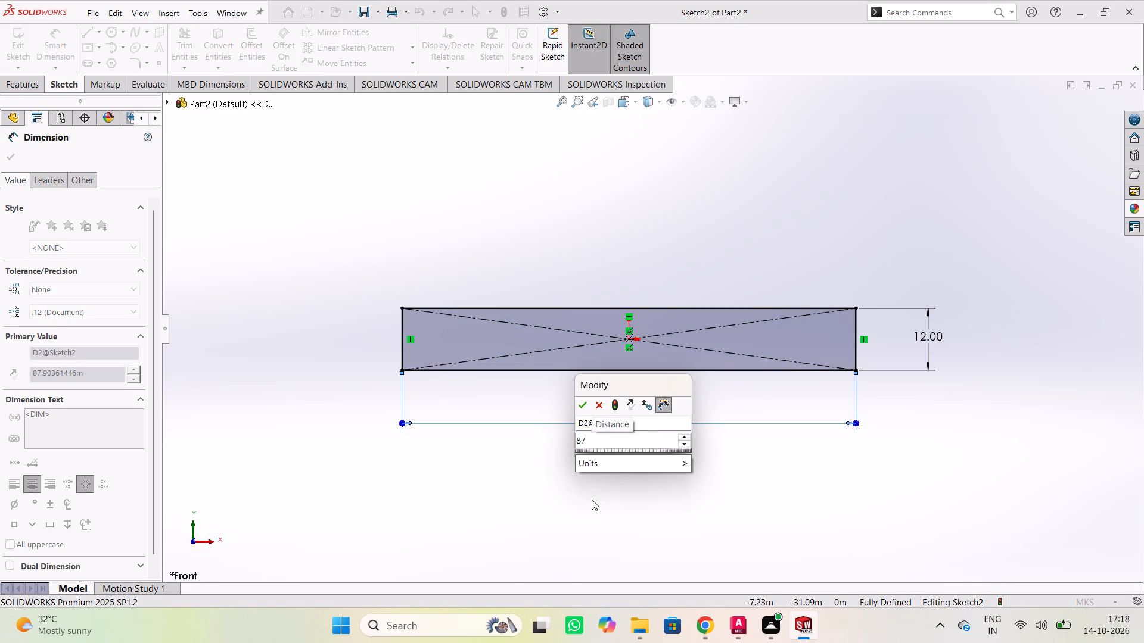
key(Return)
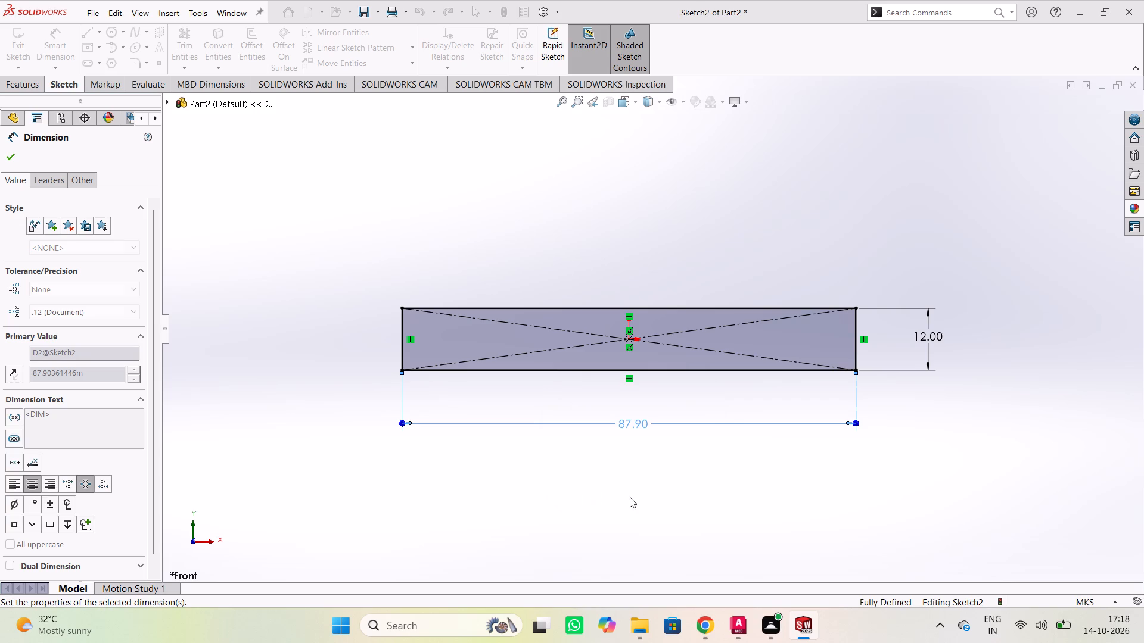
click(681, 500)
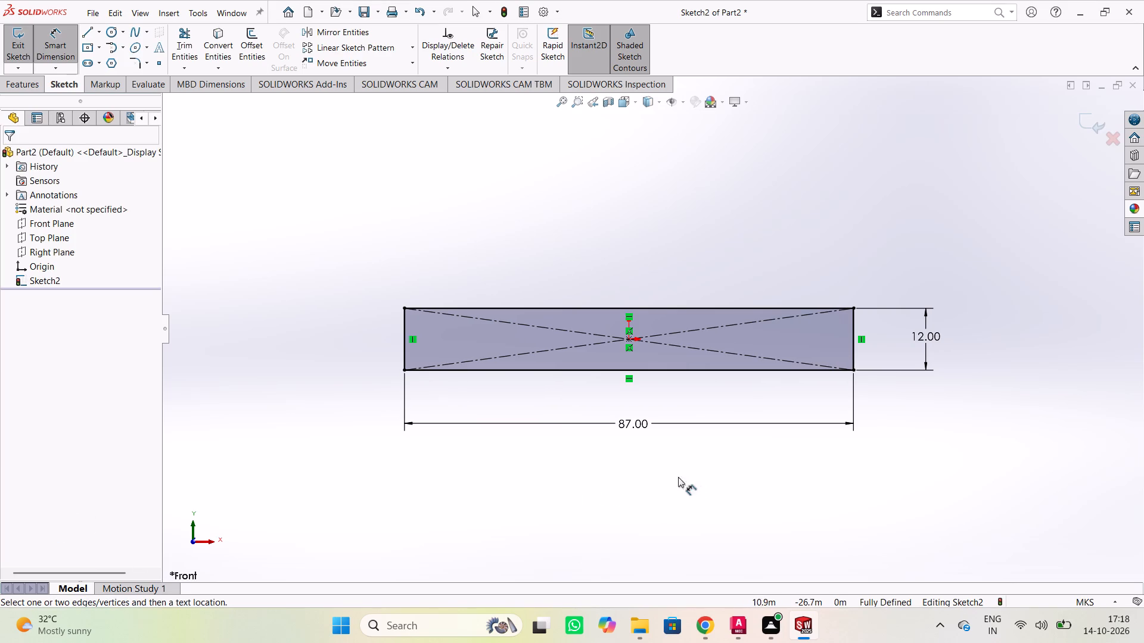
Draw a corner rectangle upward from the base rectangle's top-left corner, about 11.9 m wide by 62.9 m high.
key(Escape)
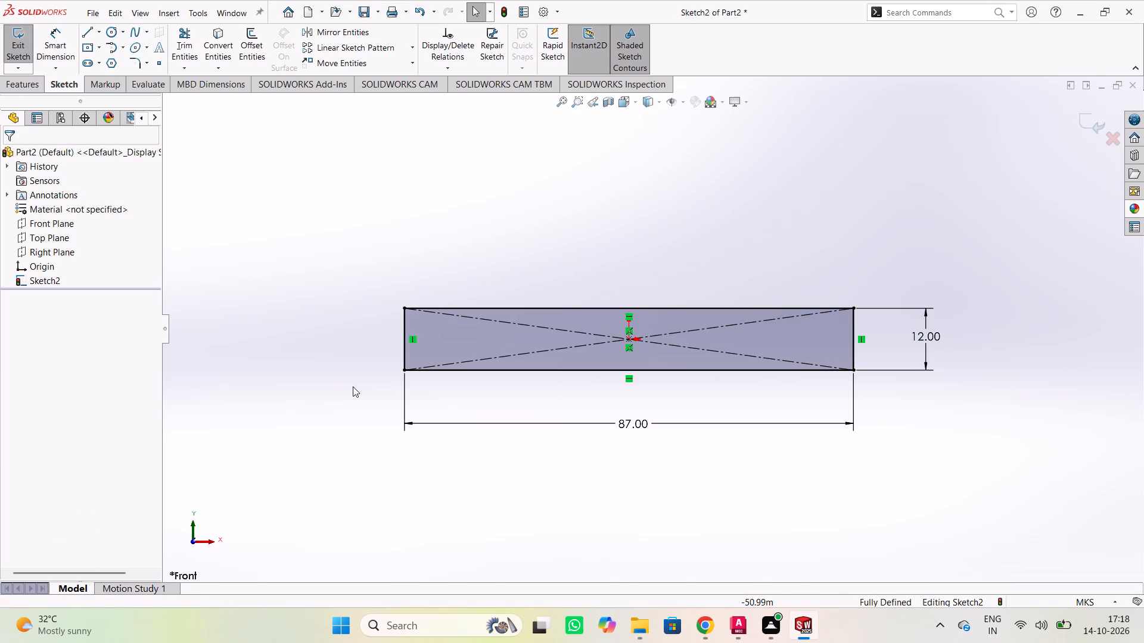
click(101, 48)
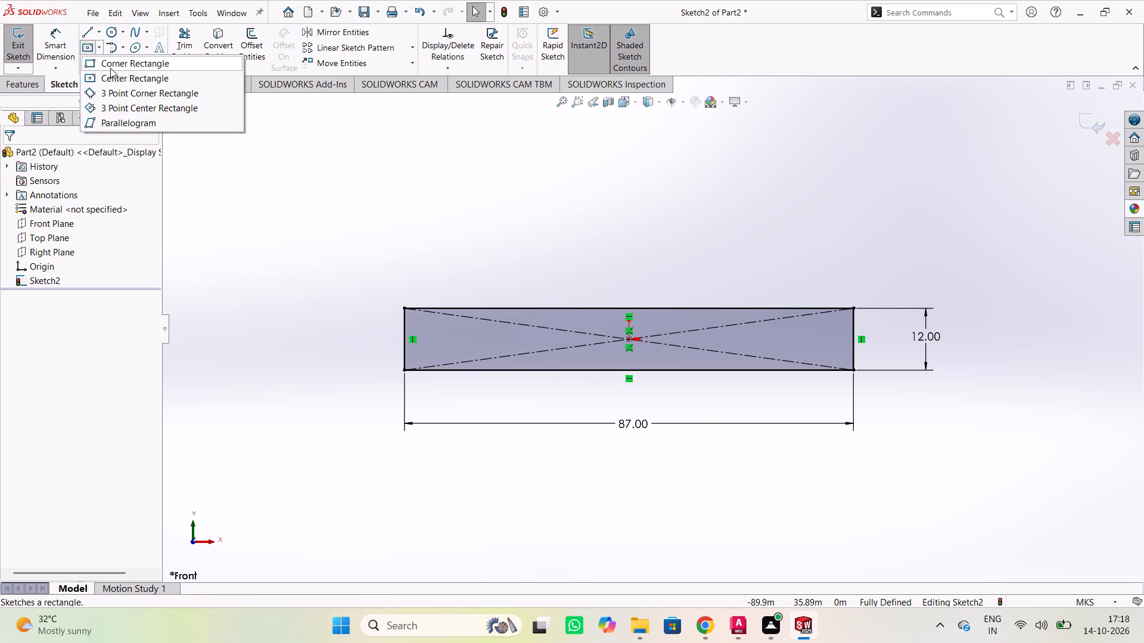
click(112, 66)
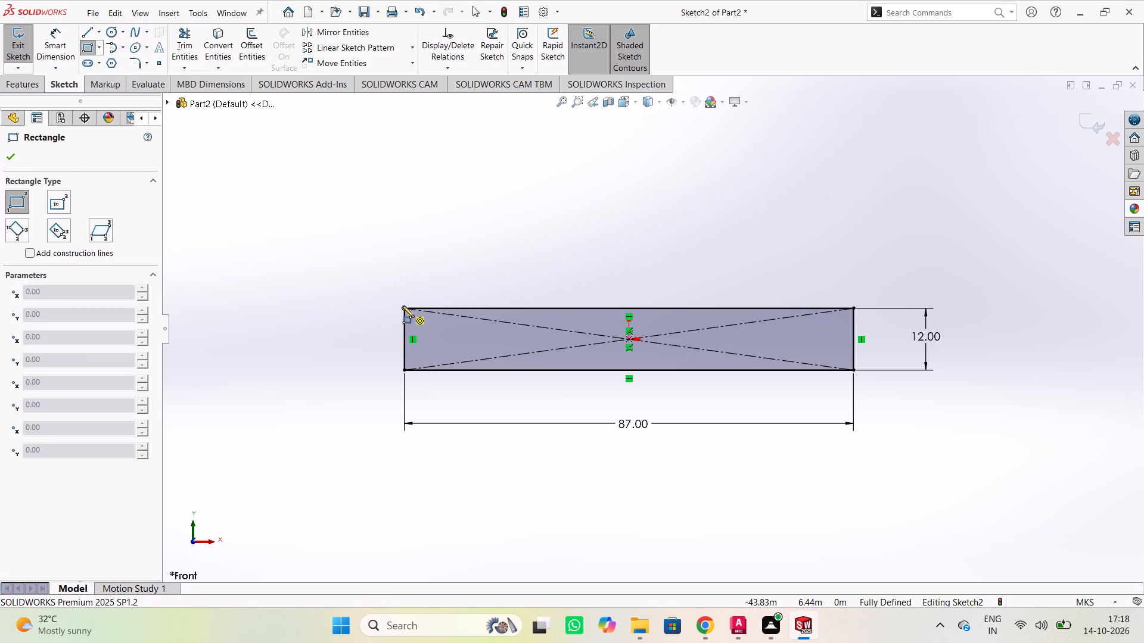
click(403, 306)
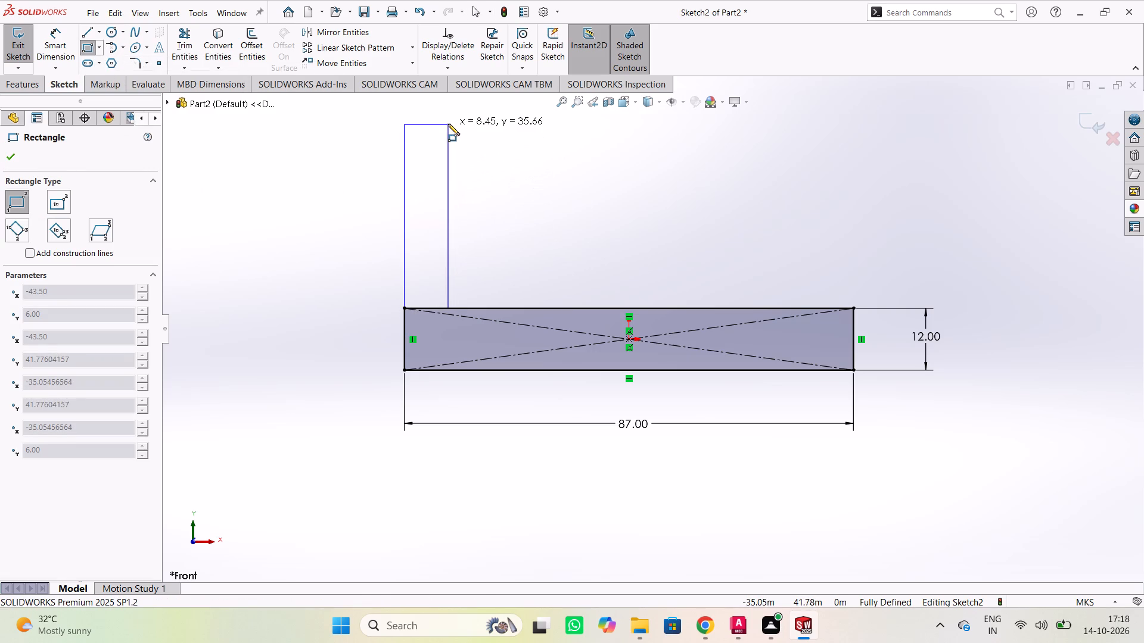
scroll(447, 123, up, 3)
scroll(447, 123, down, 2)
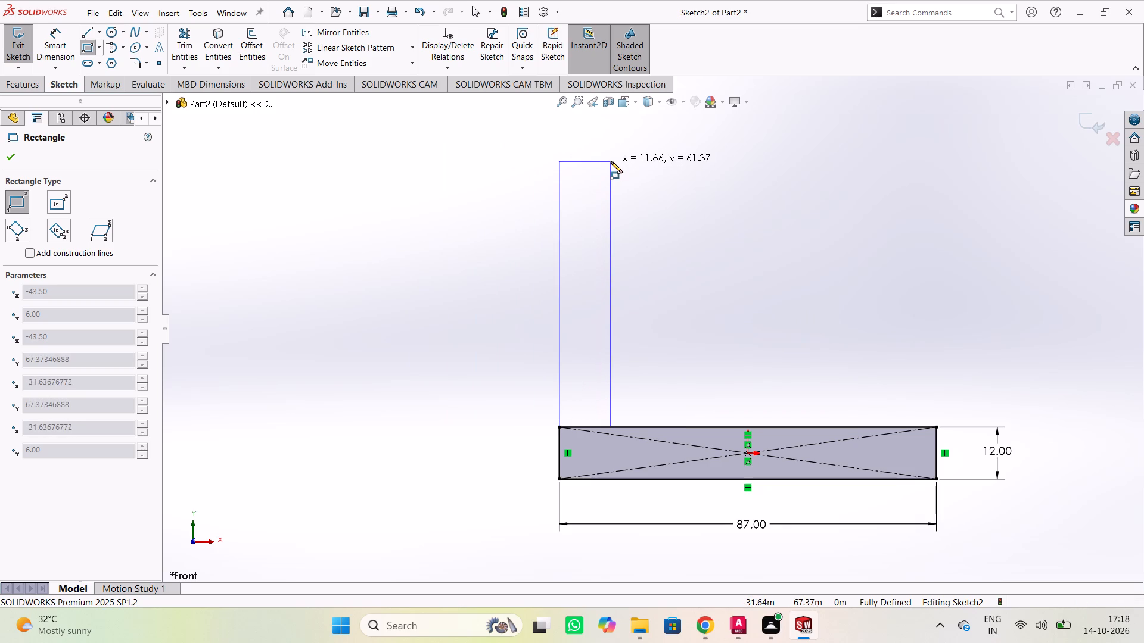
click(611, 155)
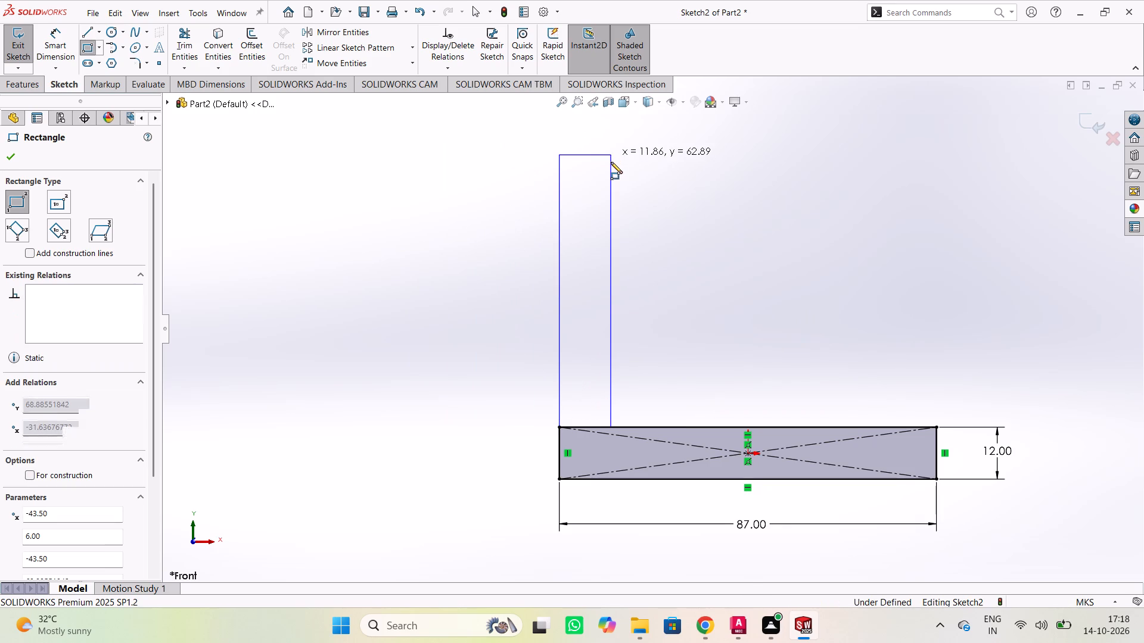
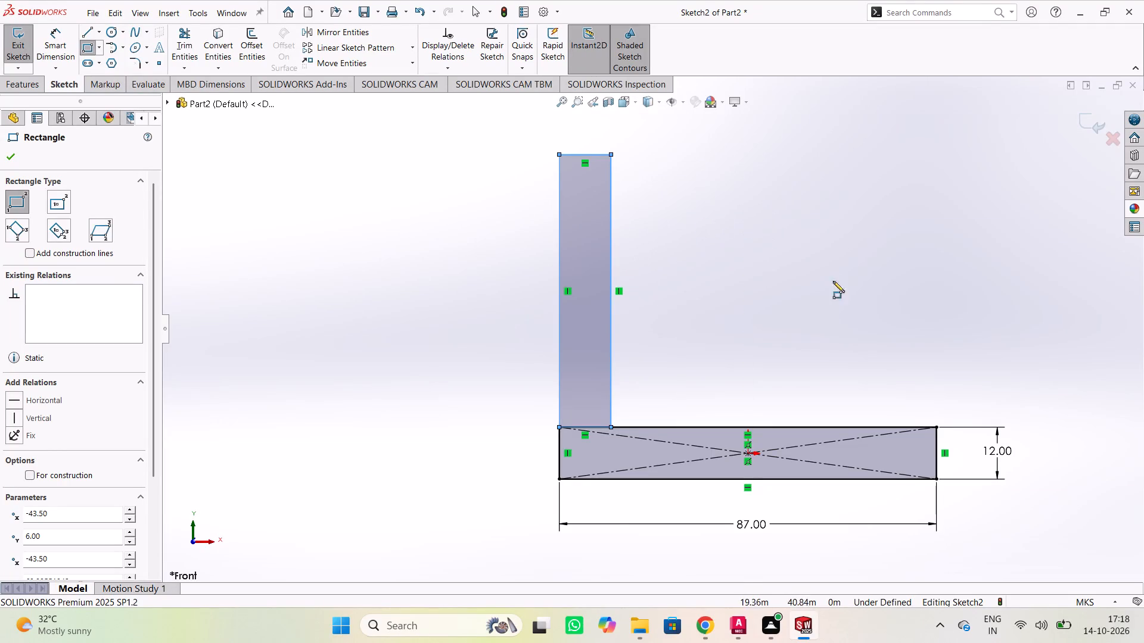
Draw a corner rectangle upward from the base rectangle's top-right corner, about 10.4 m wide by 42.1 m high.
click(934, 427)
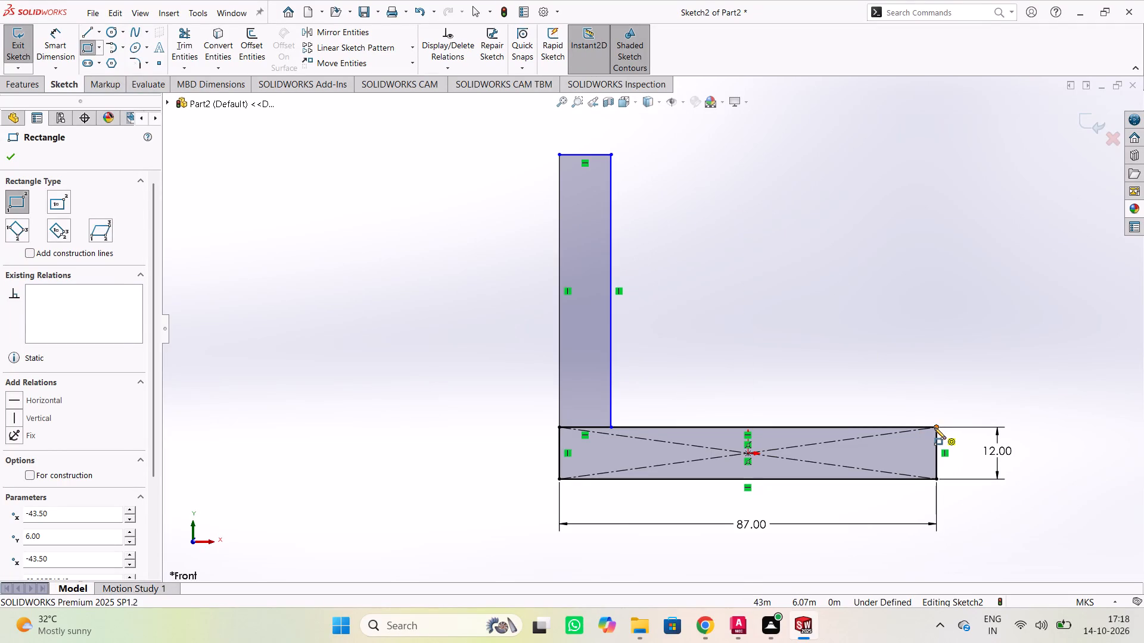
click(891, 245)
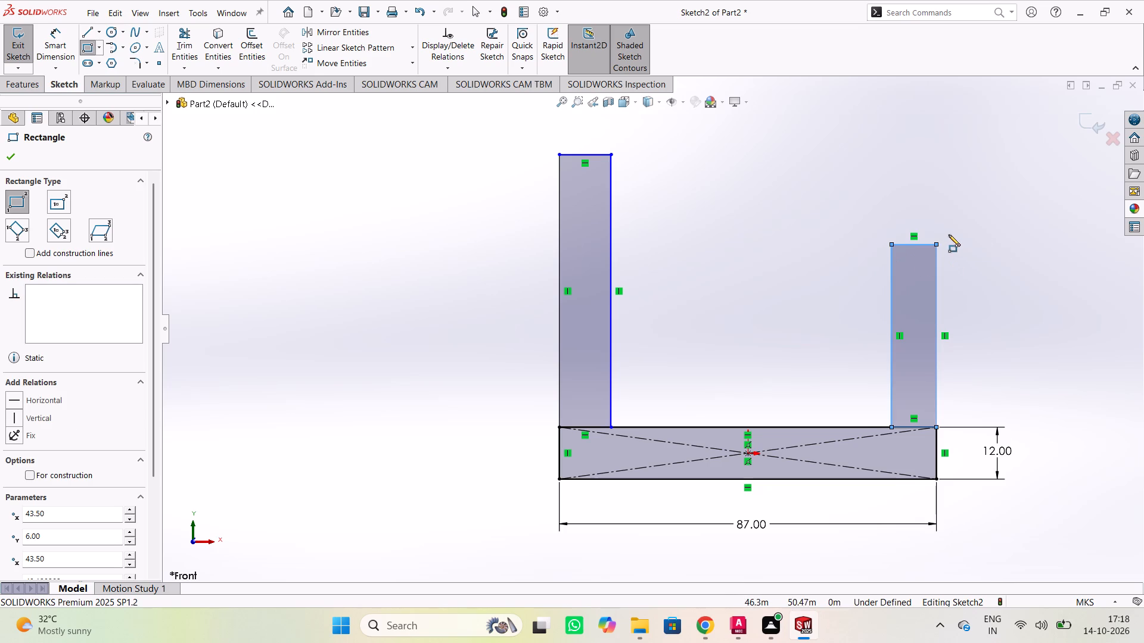
key(Escape)
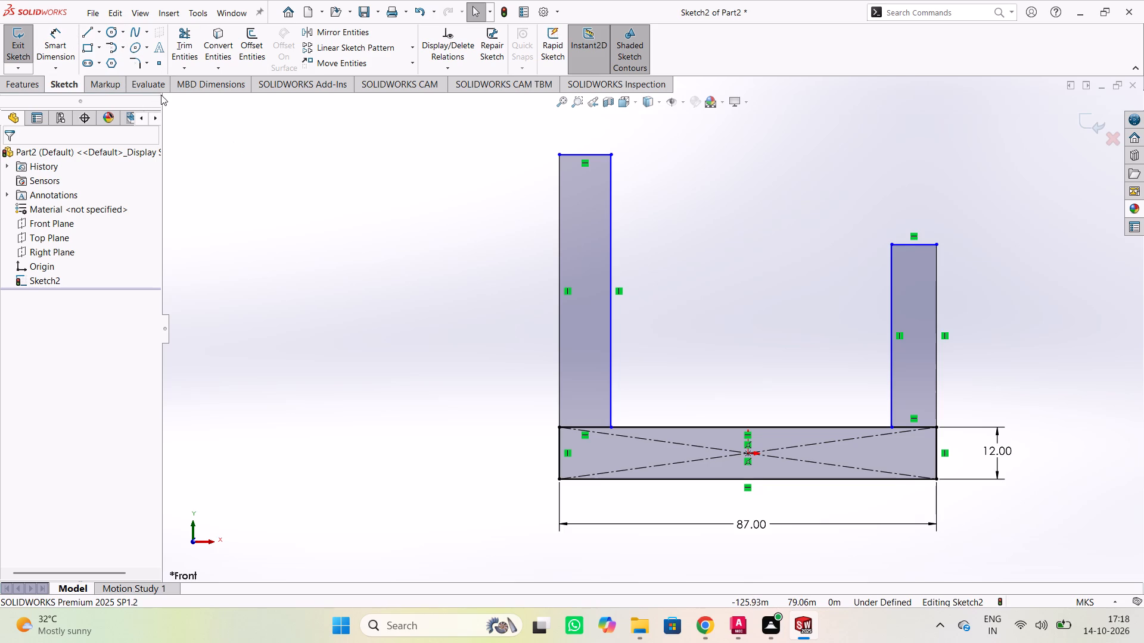
Dimension the overall height from the base's bottom edge to the left arm's top edge as 92 m.
click(52, 38)
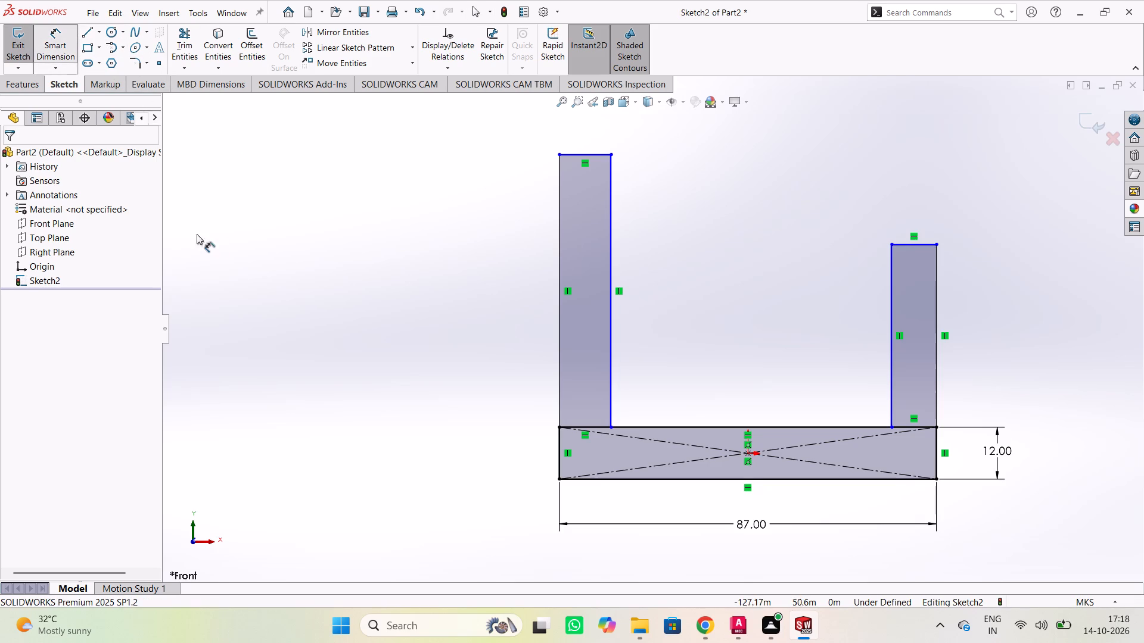
click(577, 478)
click(570, 154)
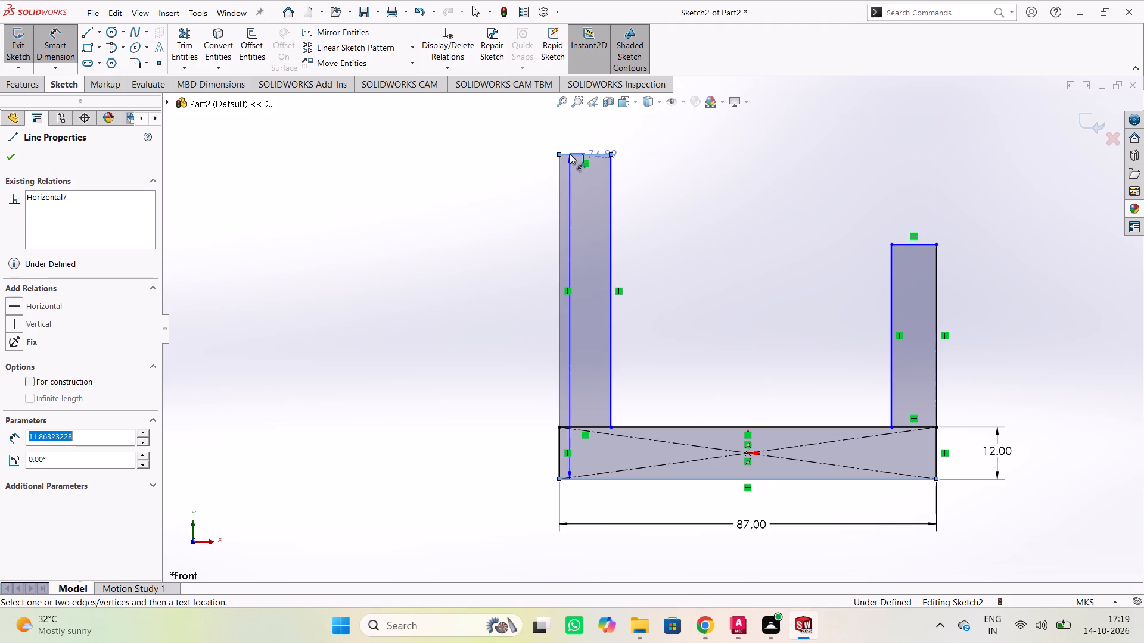
click(453, 326)
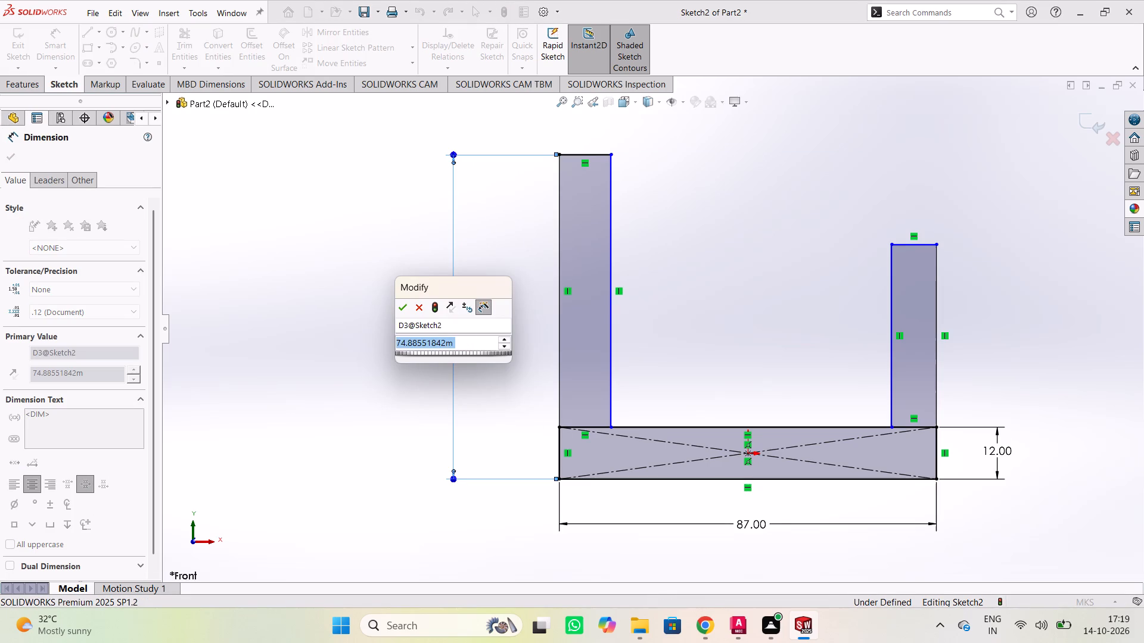
text(92)
key(Return)
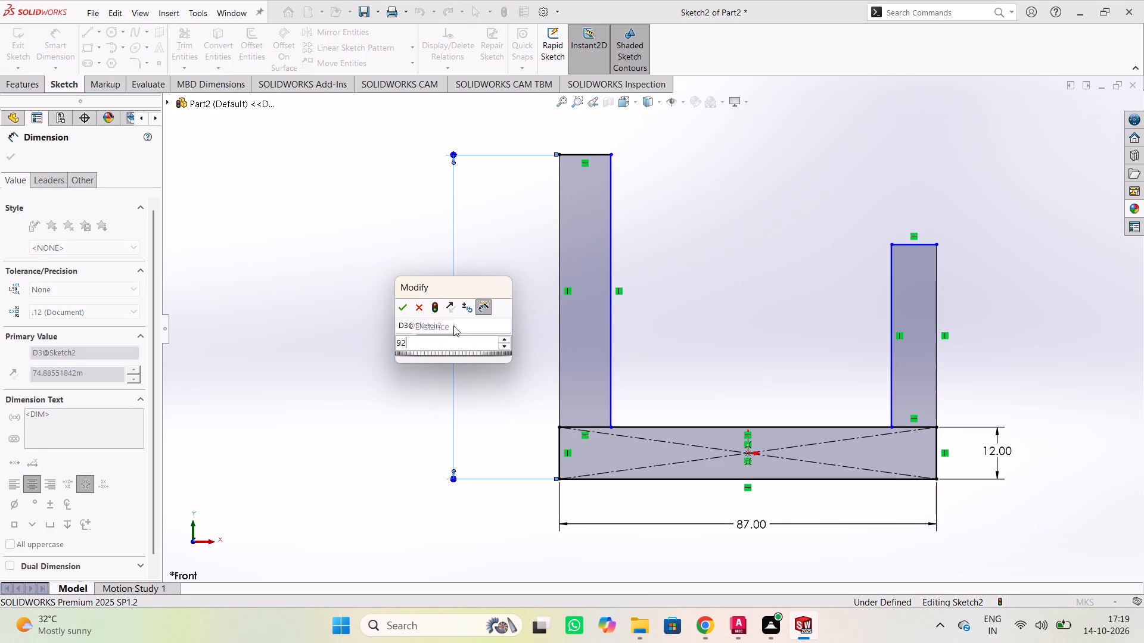
scroll(515, 288, down, 1)
scroll(515, 287, up, 2)
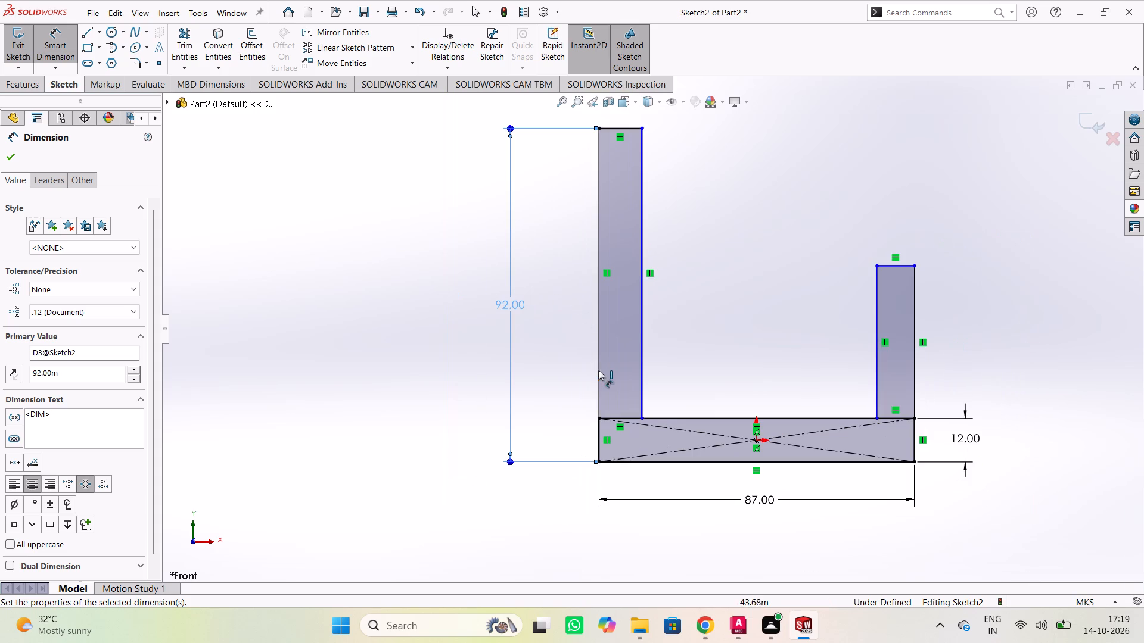
Dimension the left arm's top edge to a width of 12 m.
click(631, 126)
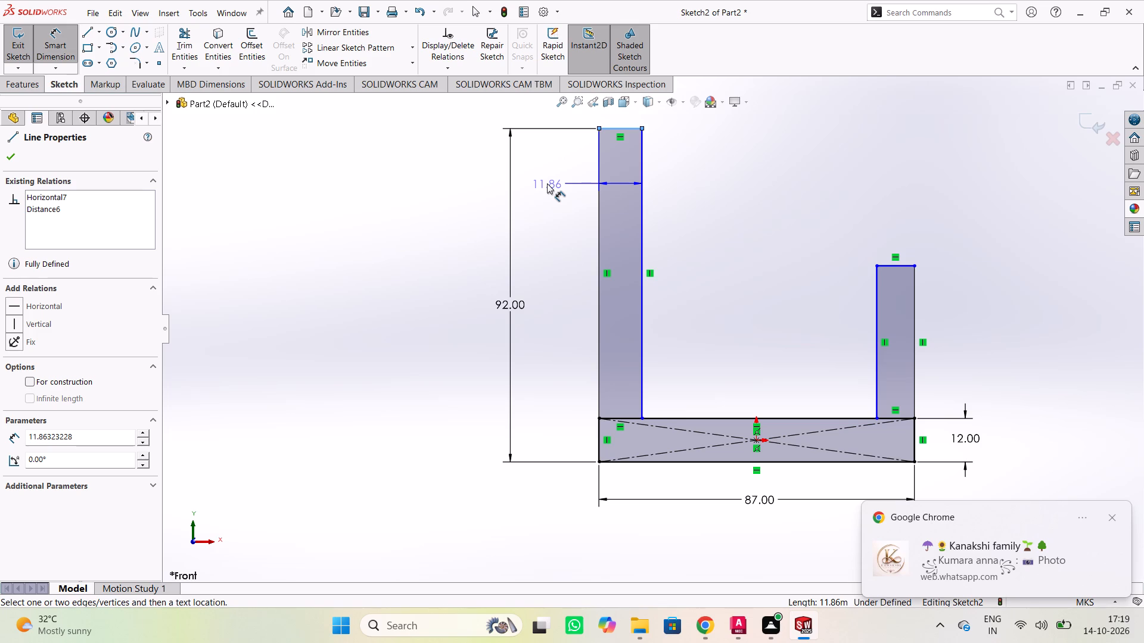
click(547, 183)
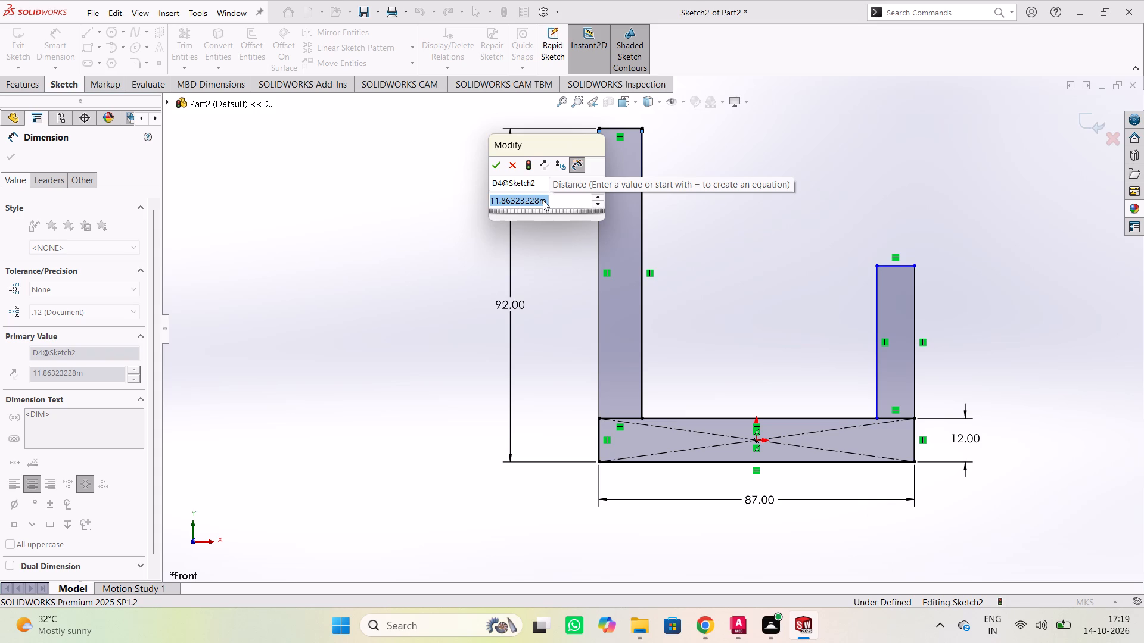
text(12)
key(Return)
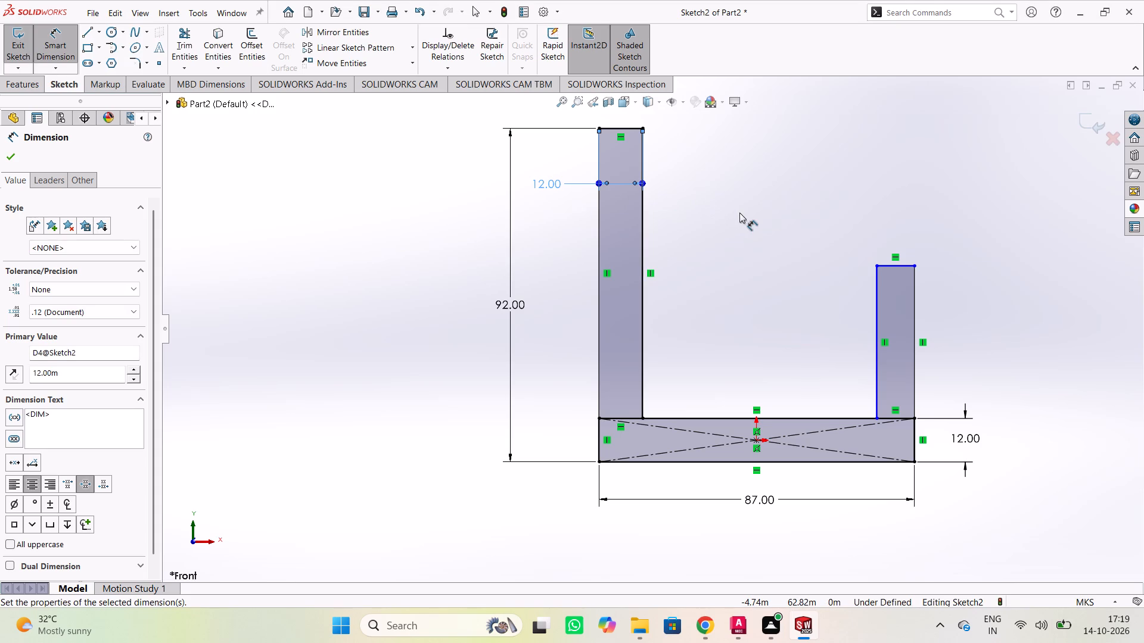
click(800, 219)
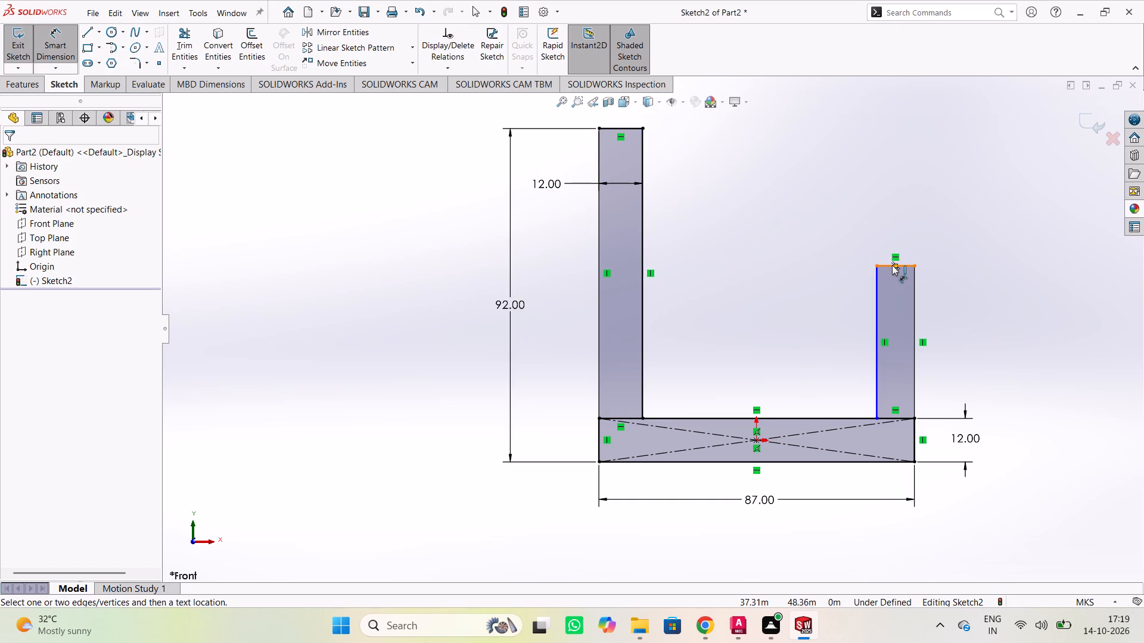
Dimension the right arm's top edge to a width of 12 m.
click(825, 277)
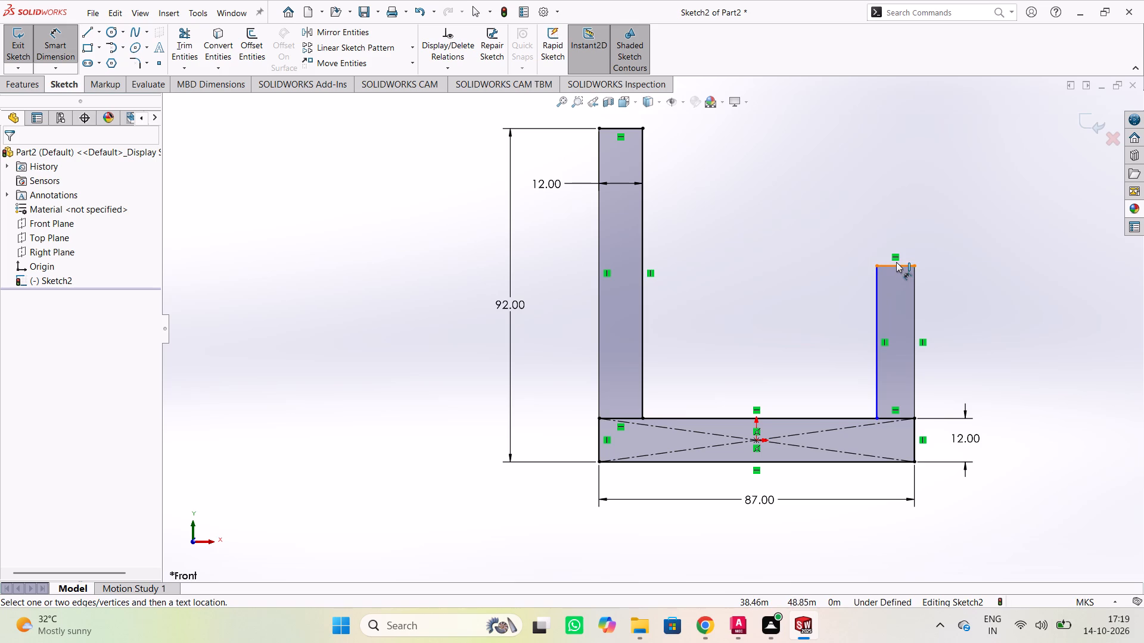
click(892, 268)
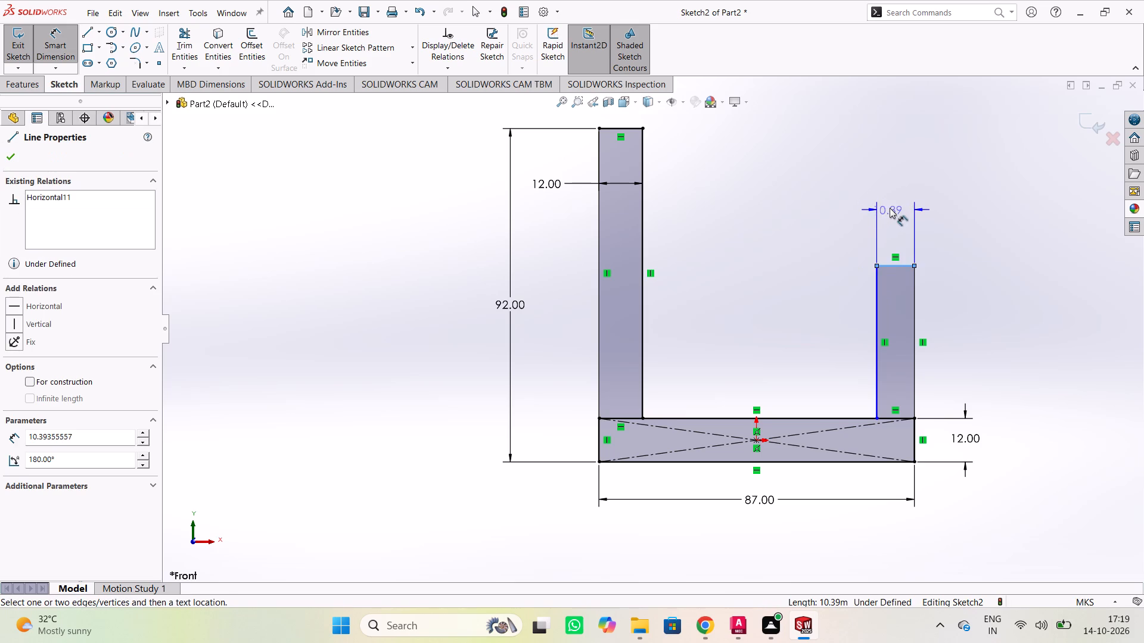
click(891, 204)
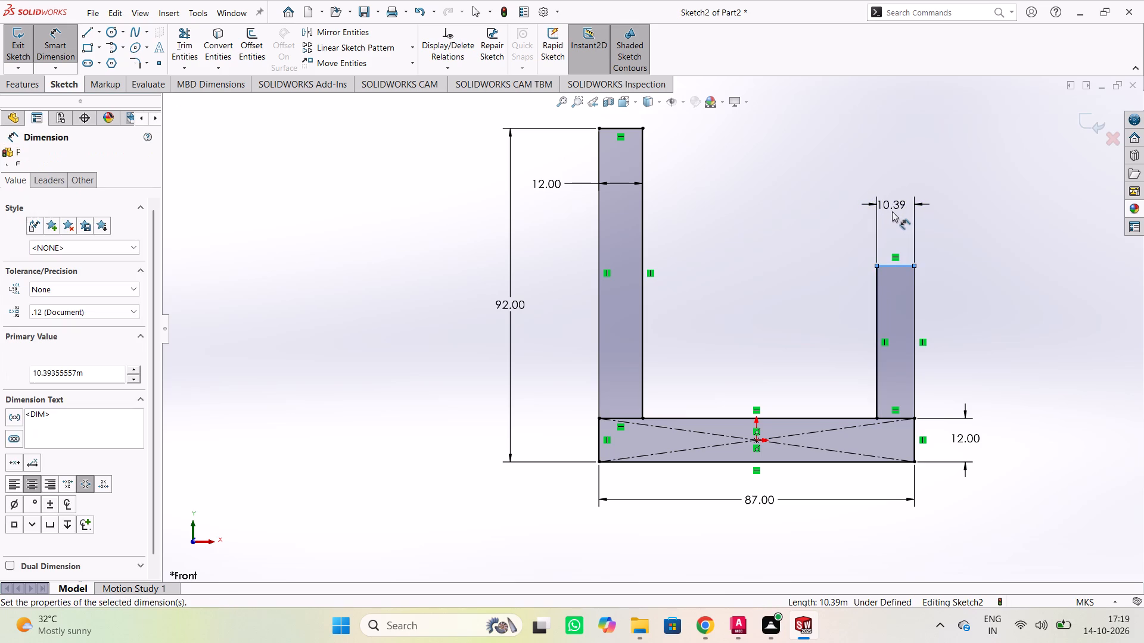
text(12)
key(Return)
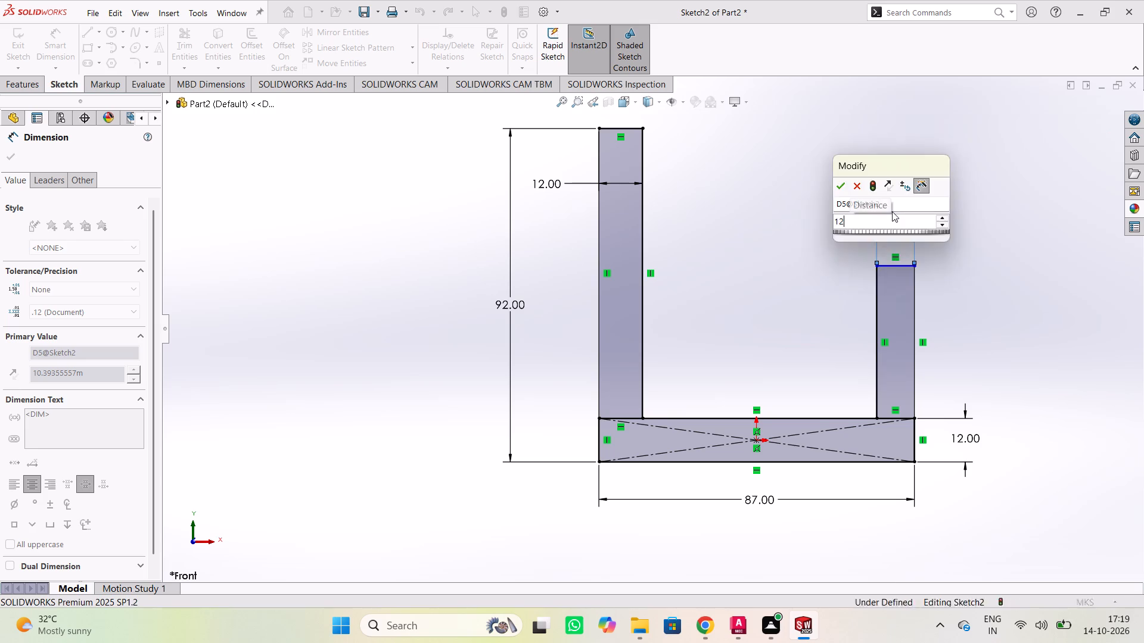
click(965, 228)
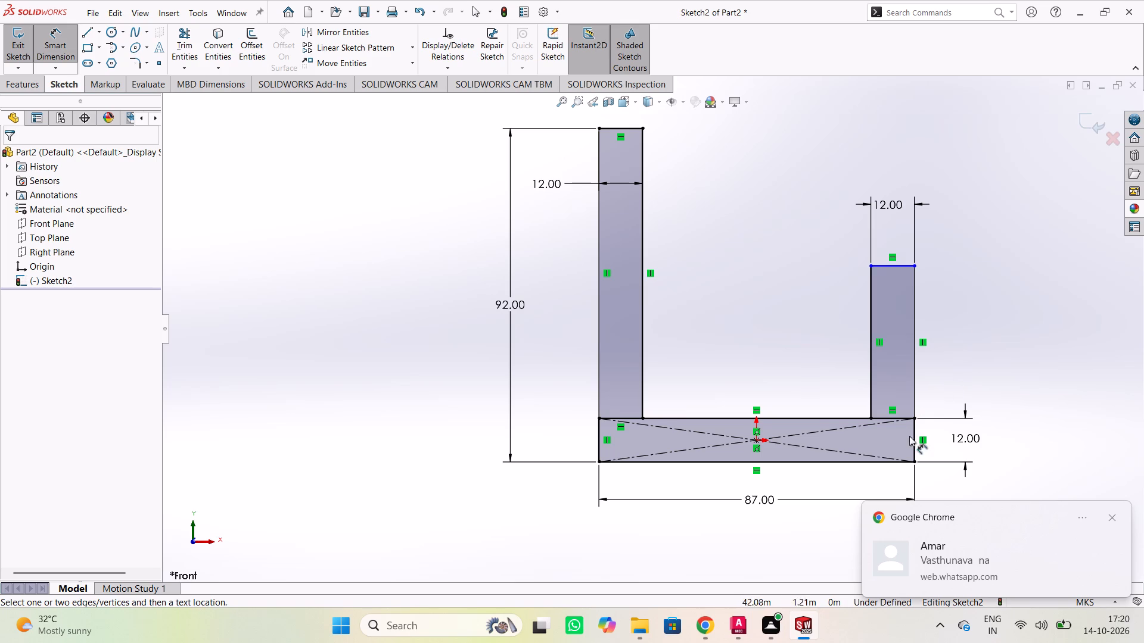
Dimension the overall height from the base's bottom edge to the right arm's top edge as 53 m.
click(893, 462)
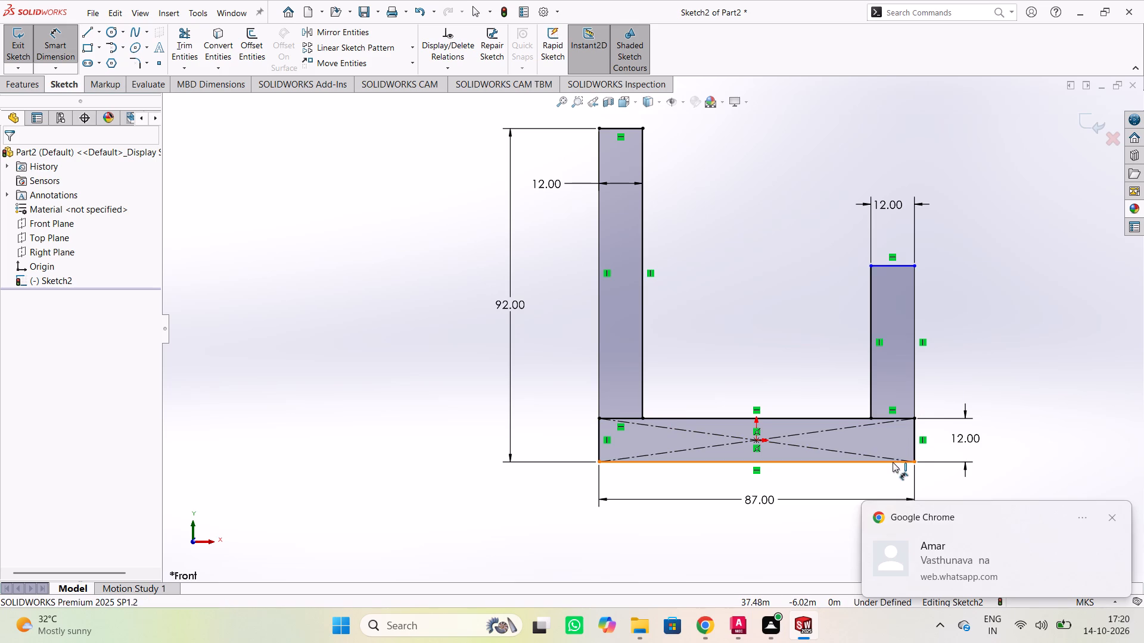
click(897, 264)
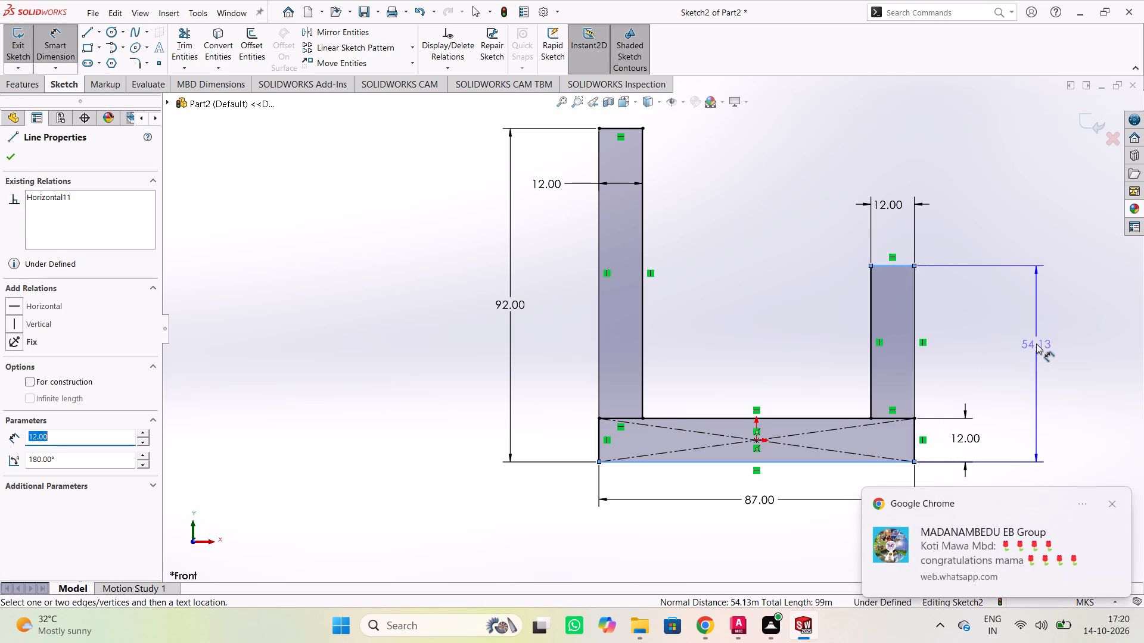
click(1036, 344)
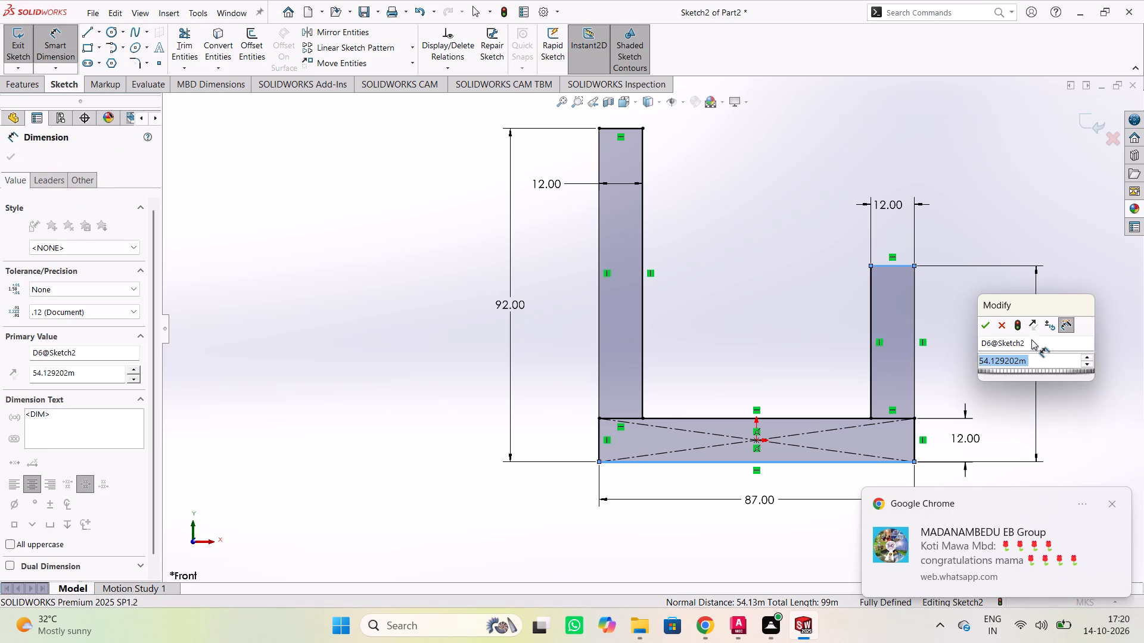
text(53)
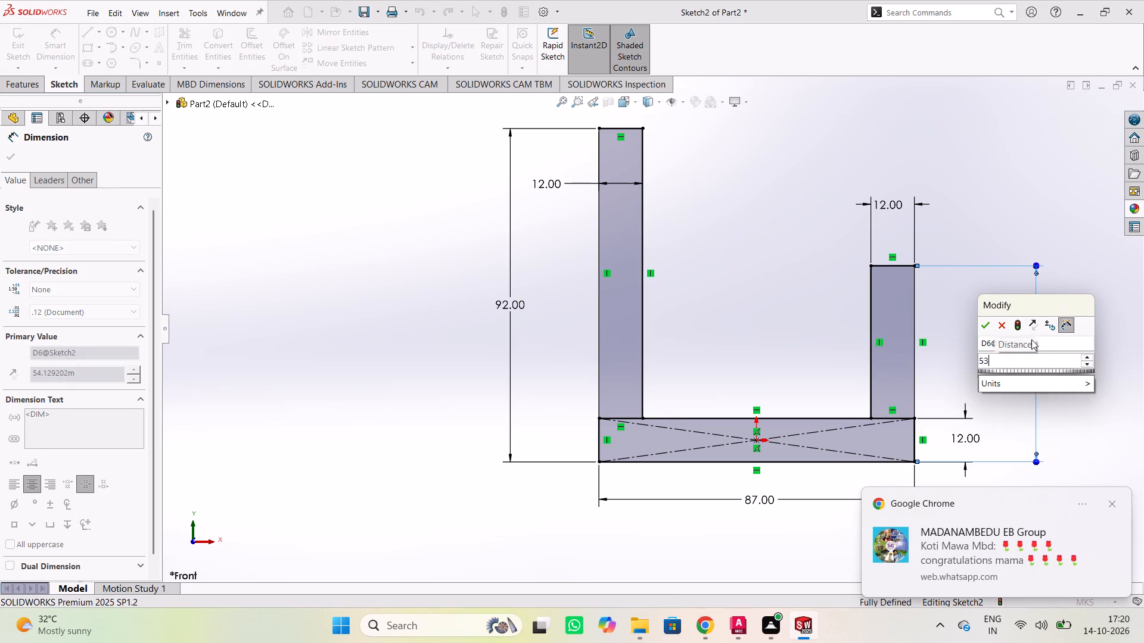
key(Return)
click(993, 343)
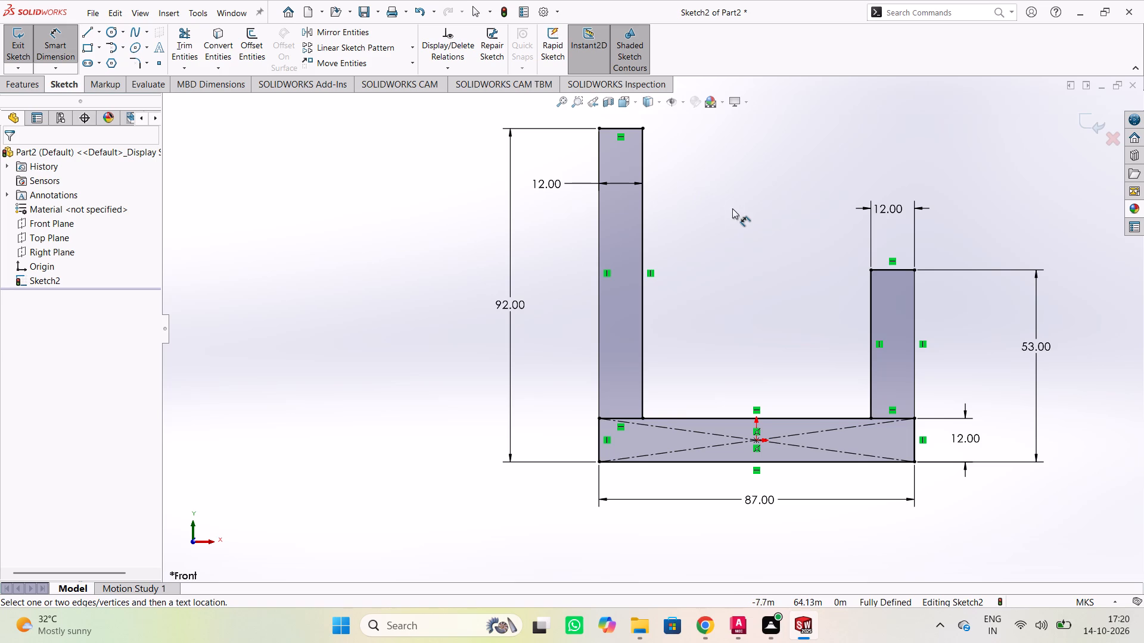
Trim away the shared edges between both arms and the base so the profile is one continuous U outline.
click(182, 43)
drag(623, 389, 622, 424)
drag(888, 389, 901, 434)
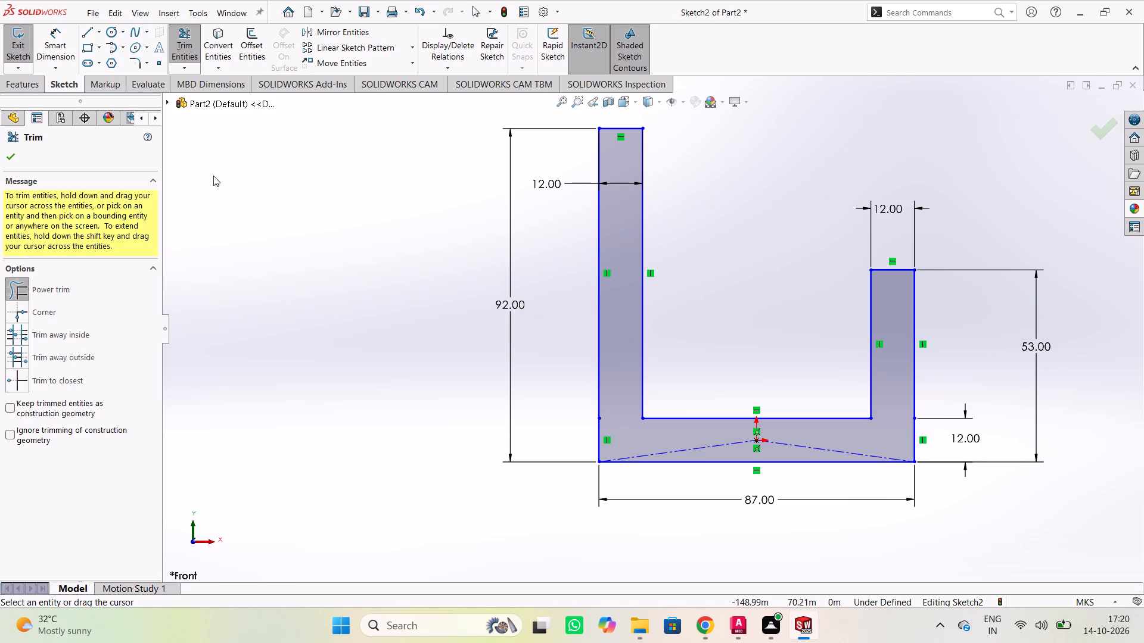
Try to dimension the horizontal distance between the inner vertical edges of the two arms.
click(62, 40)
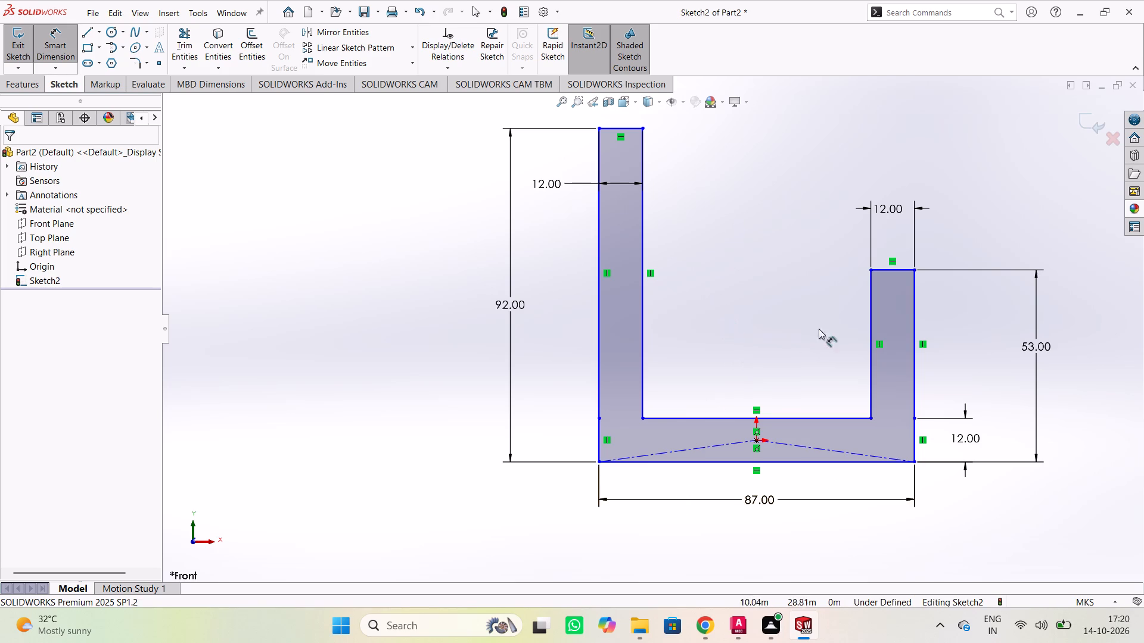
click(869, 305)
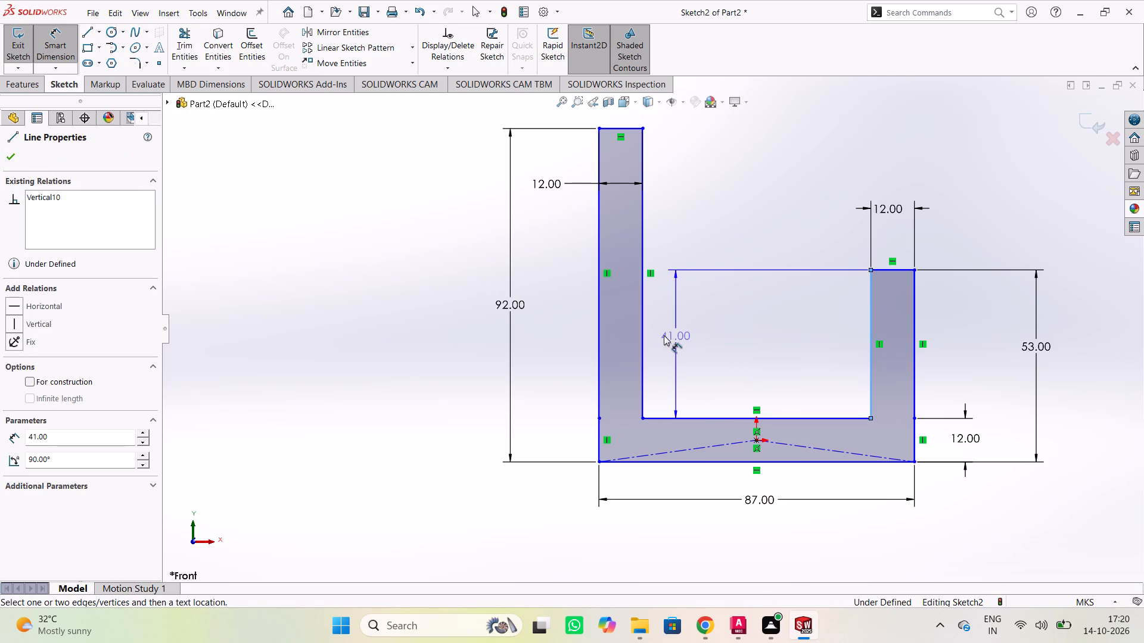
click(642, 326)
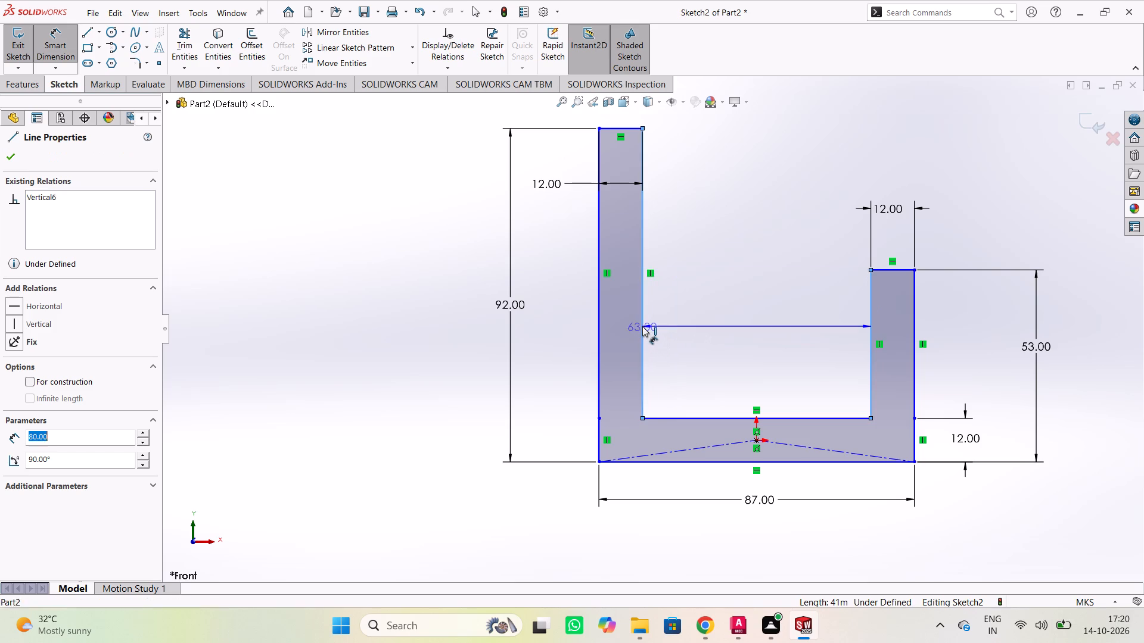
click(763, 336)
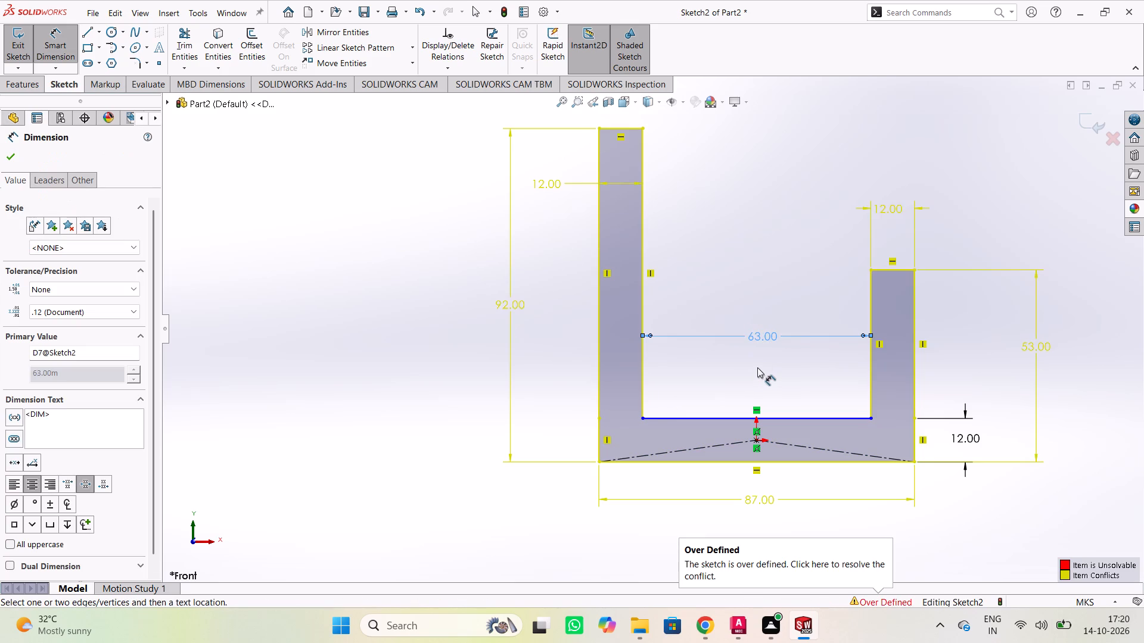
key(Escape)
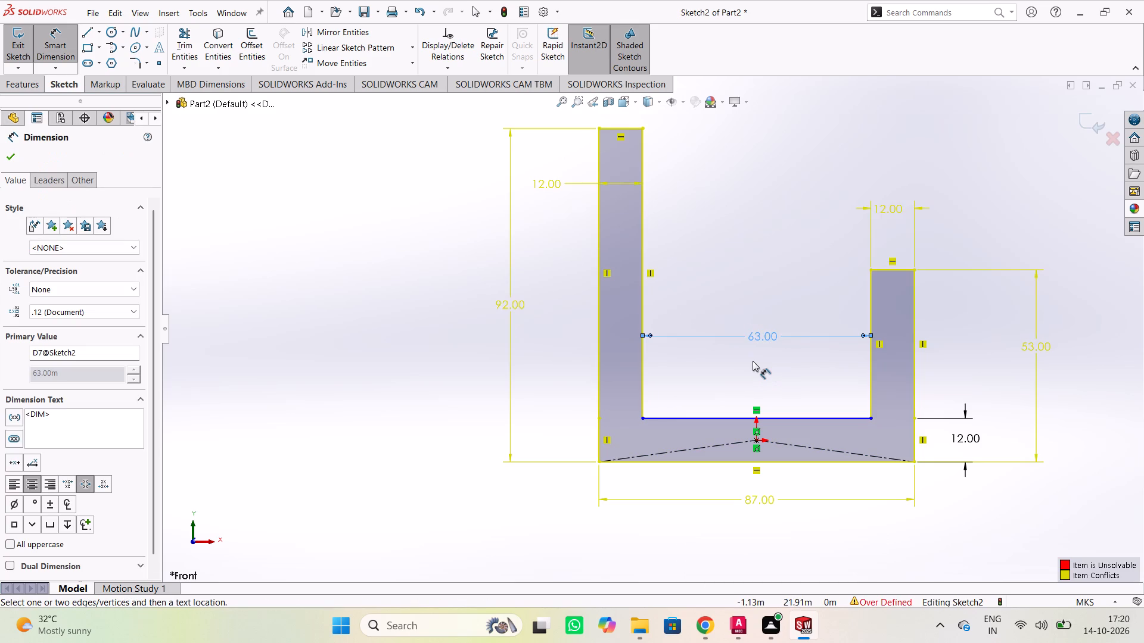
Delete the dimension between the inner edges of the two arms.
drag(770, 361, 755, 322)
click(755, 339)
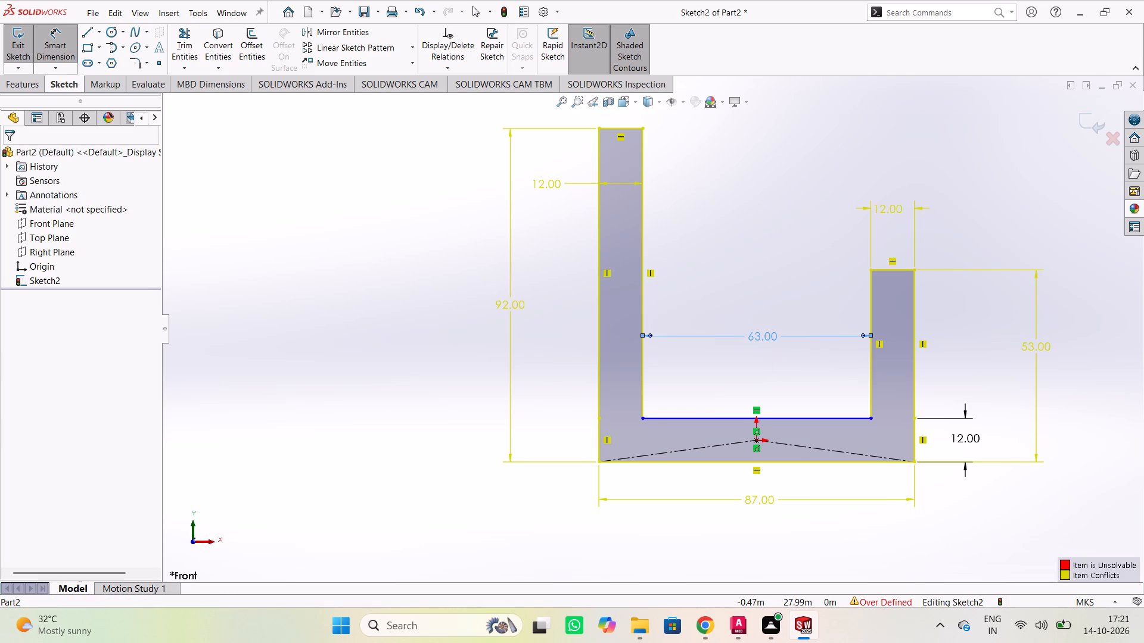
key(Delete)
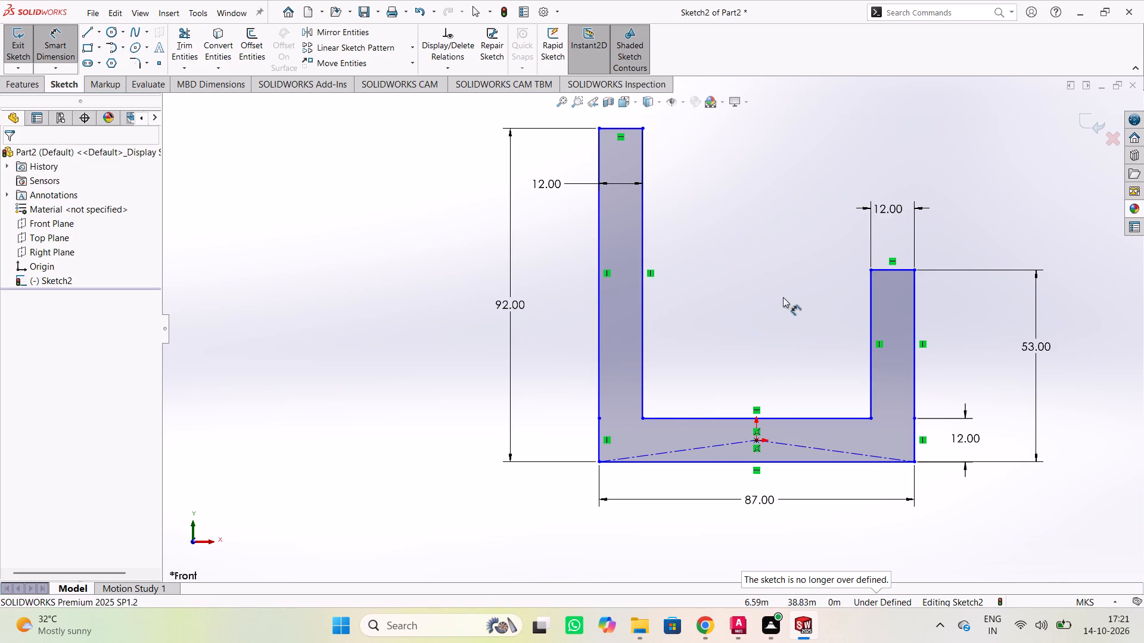
Dimension the length of the right arm's inner vertical edge, keeping its existing value.
click(869, 310)
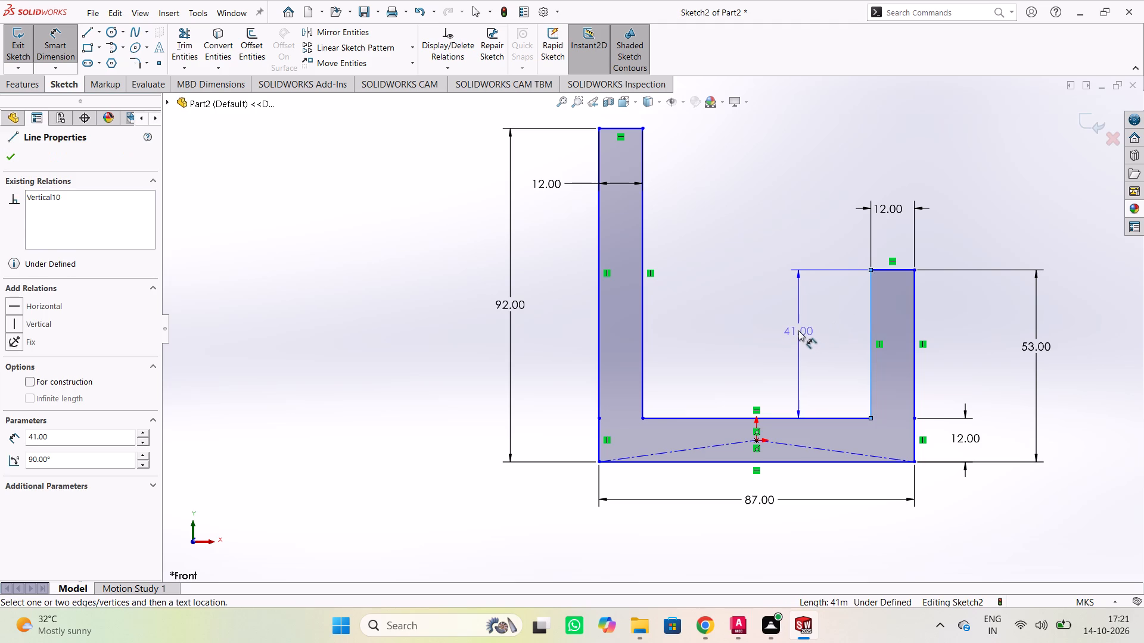
click(798, 330)
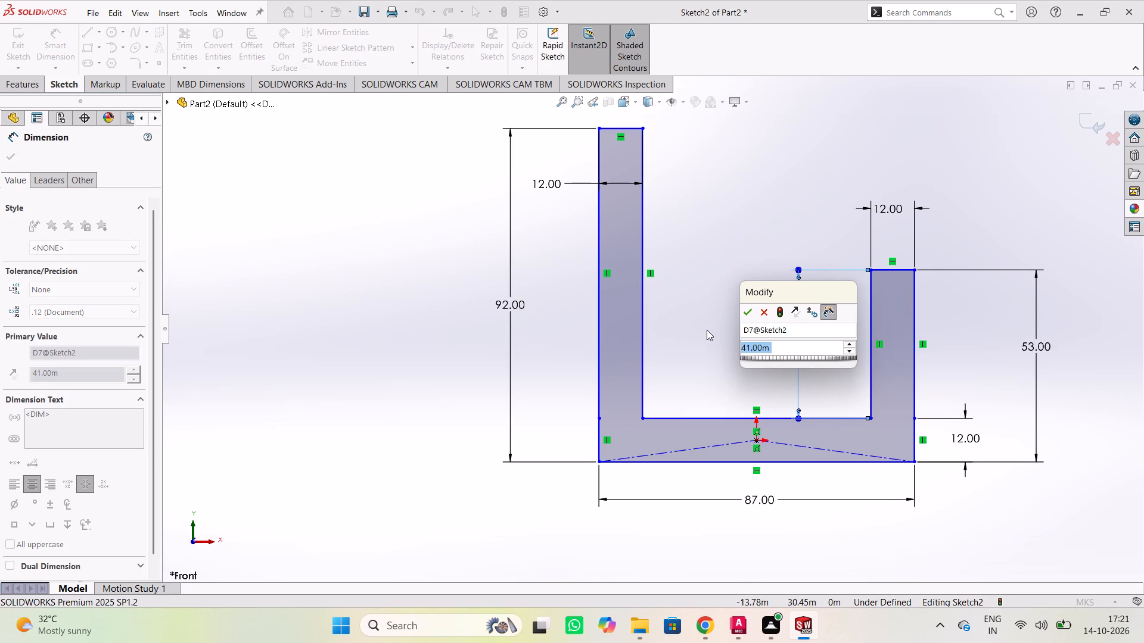
click(749, 316)
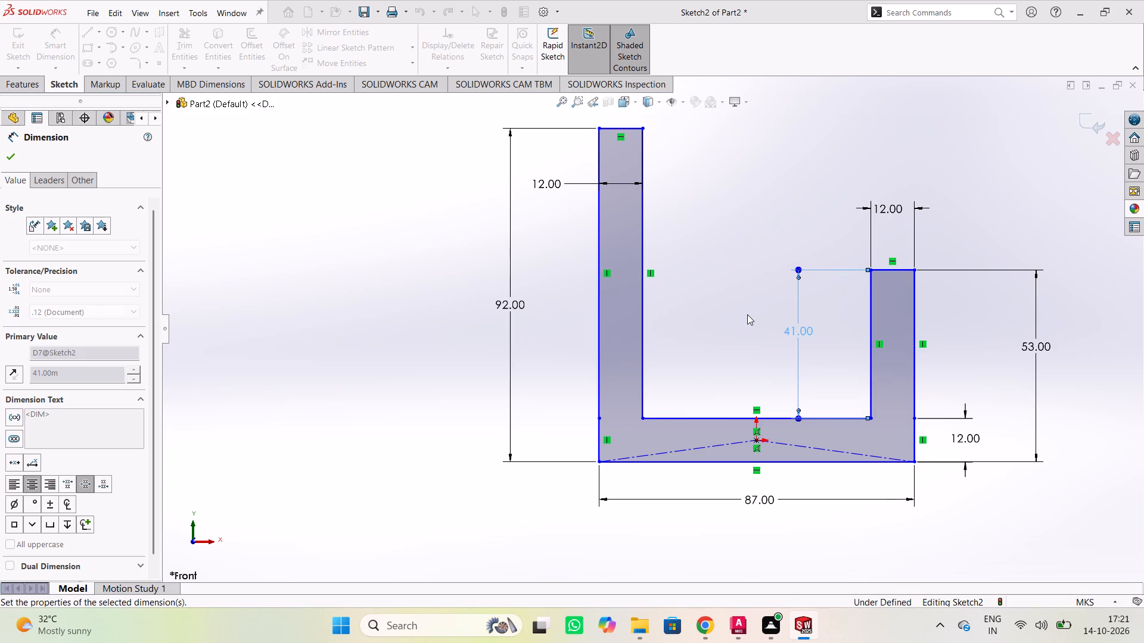
Dimension the length of the left arm's inner vertical edge.
click(643, 317)
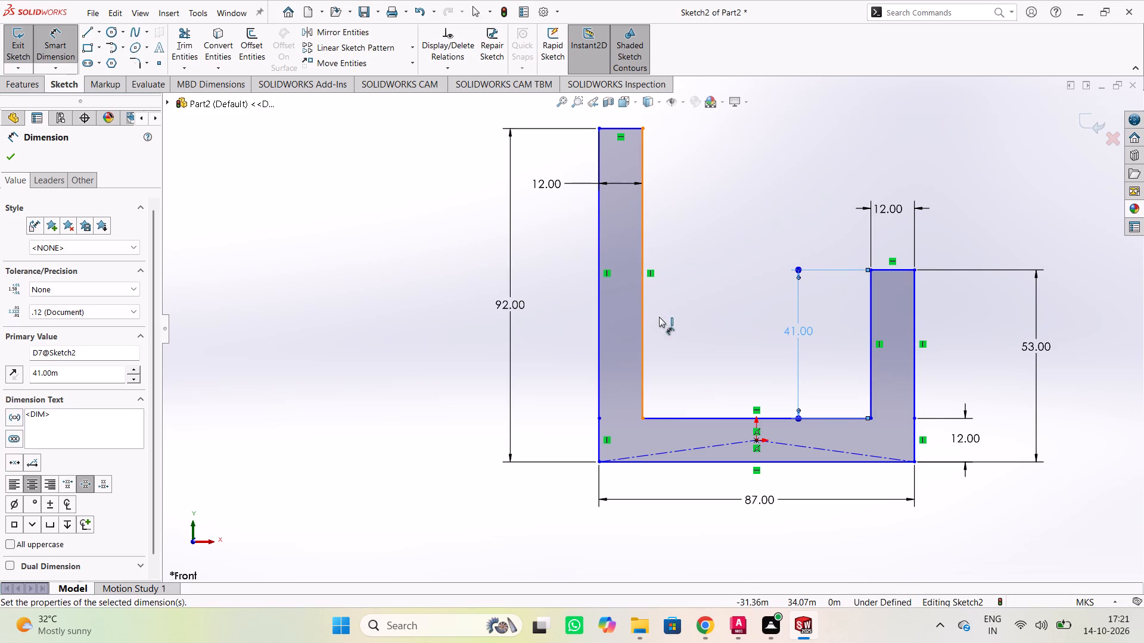
click(701, 317)
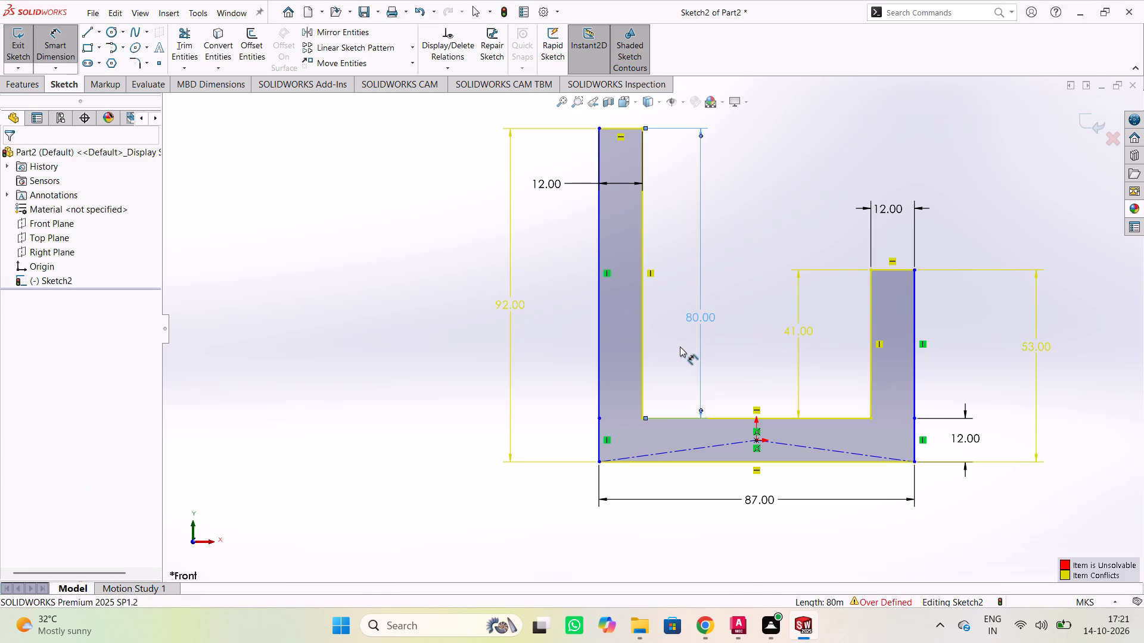
Delete the 80 m dimension on the left arm's inner vertical edge.
click(696, 311)
key(Delete)
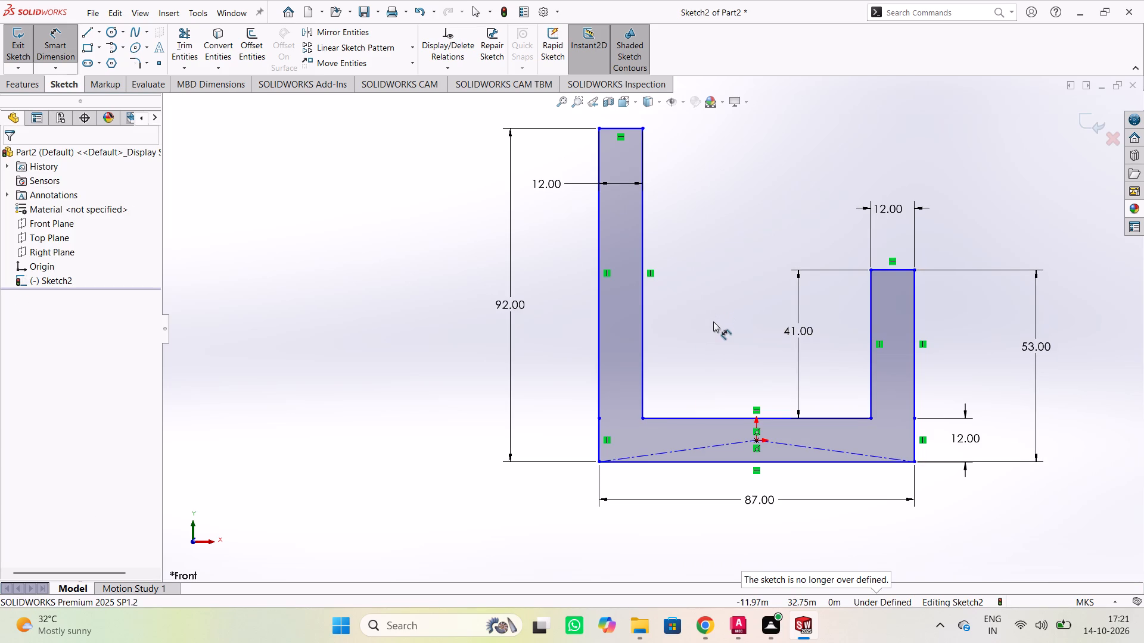
Dimension the vertical distance between the origin and the base's bottom edge, keeping its existing value.
scroll(719, 248, down, 1)
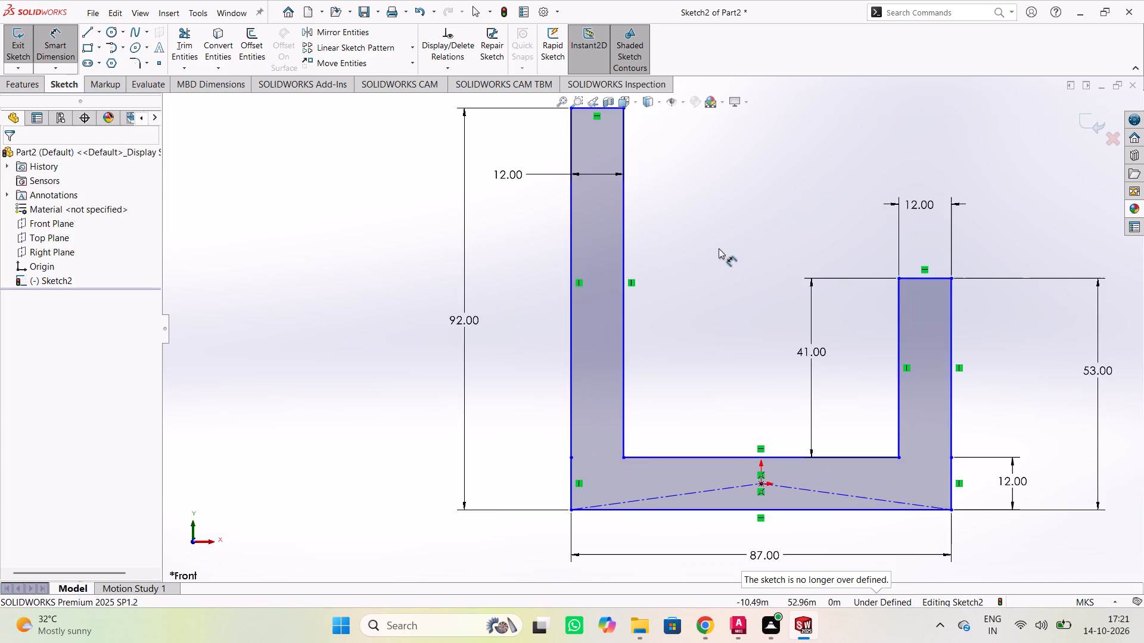
scroll(719, 248, up, 3)
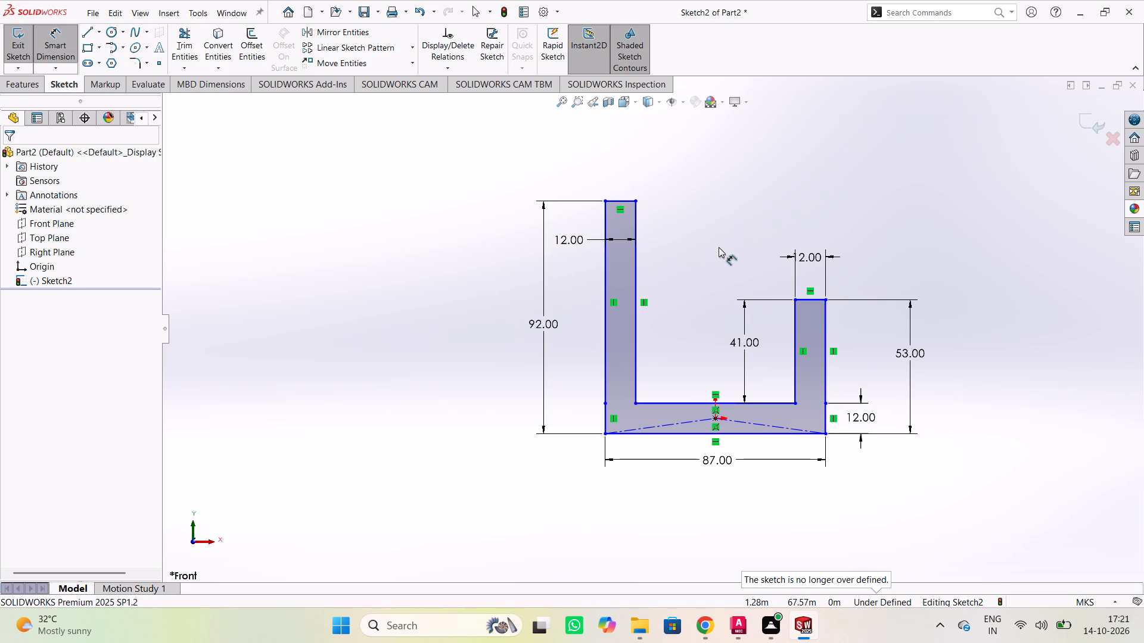
click(714, 418)
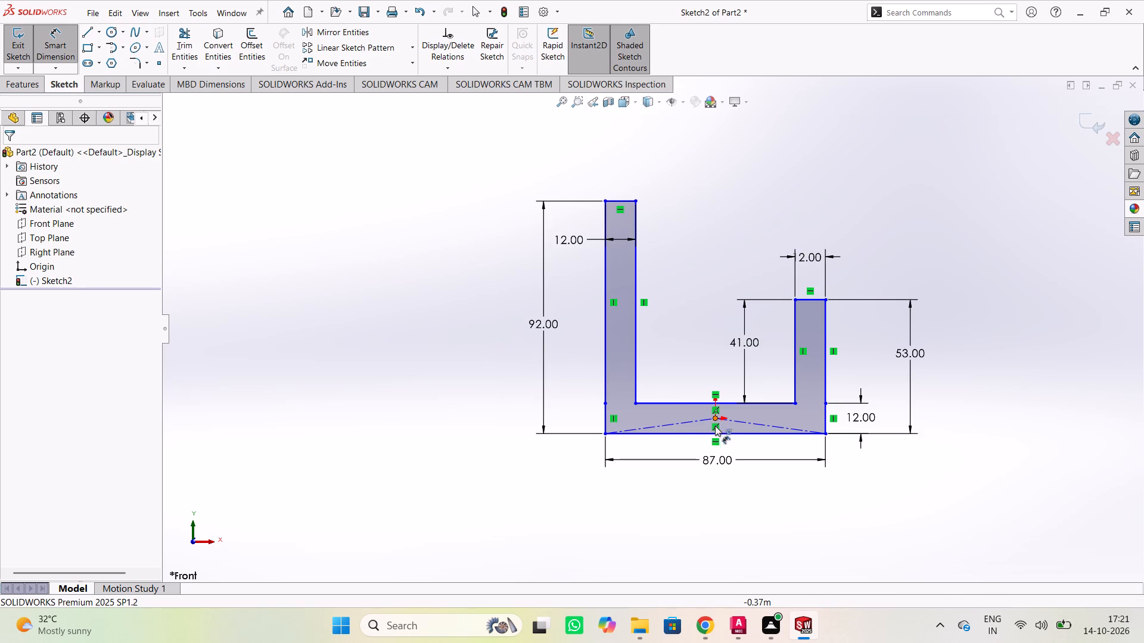
click(717, 433)
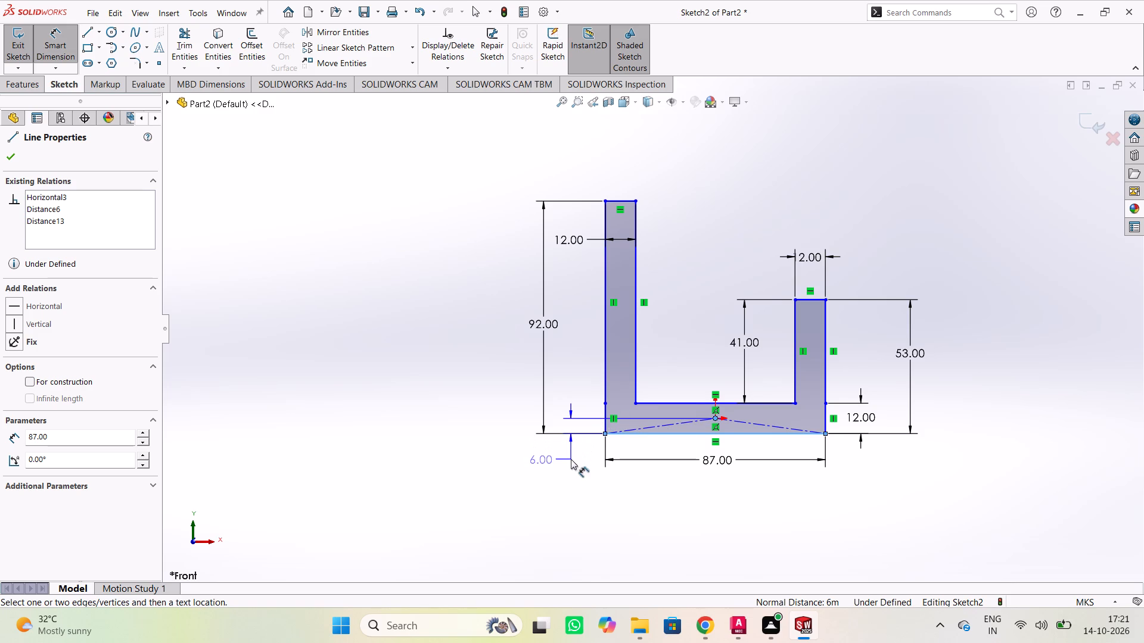
drag(571, 459, 569, 464)
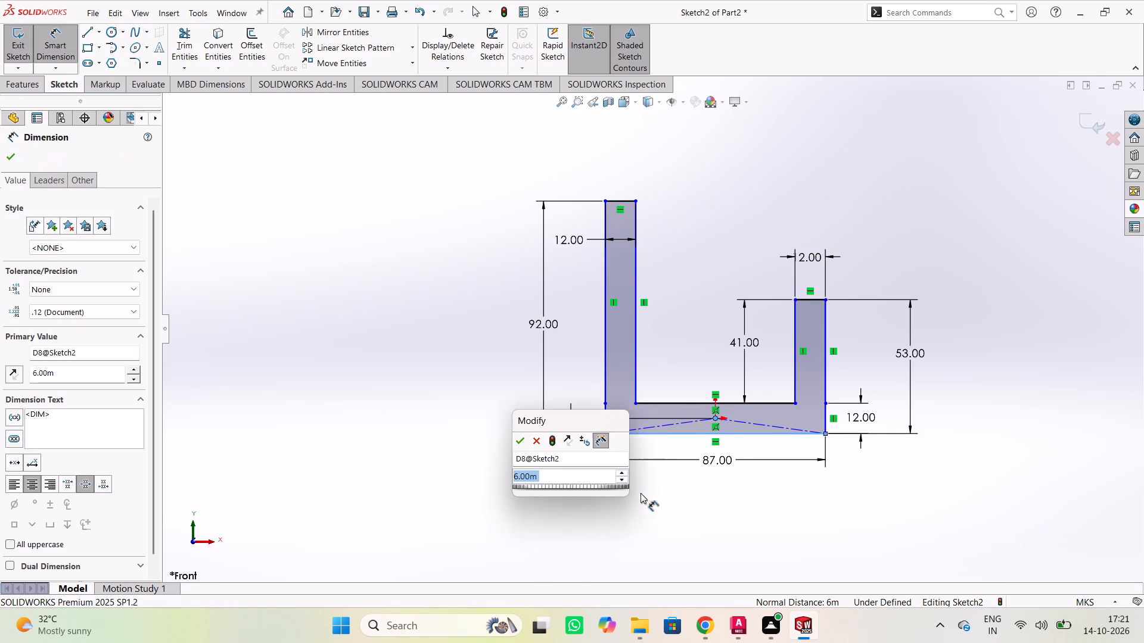
click(521, 443)
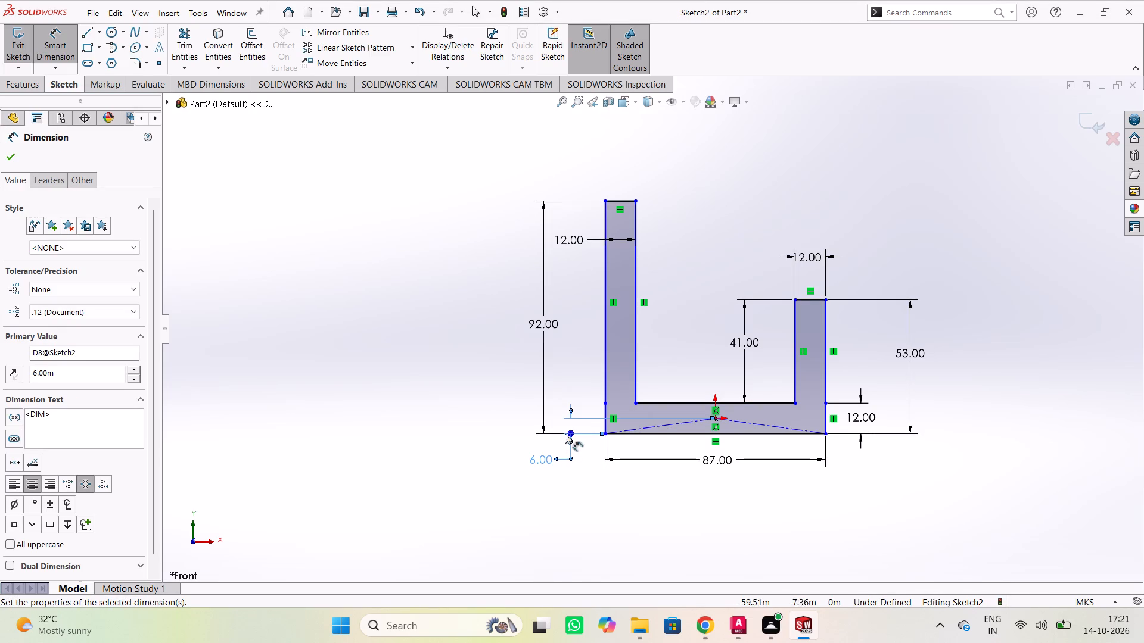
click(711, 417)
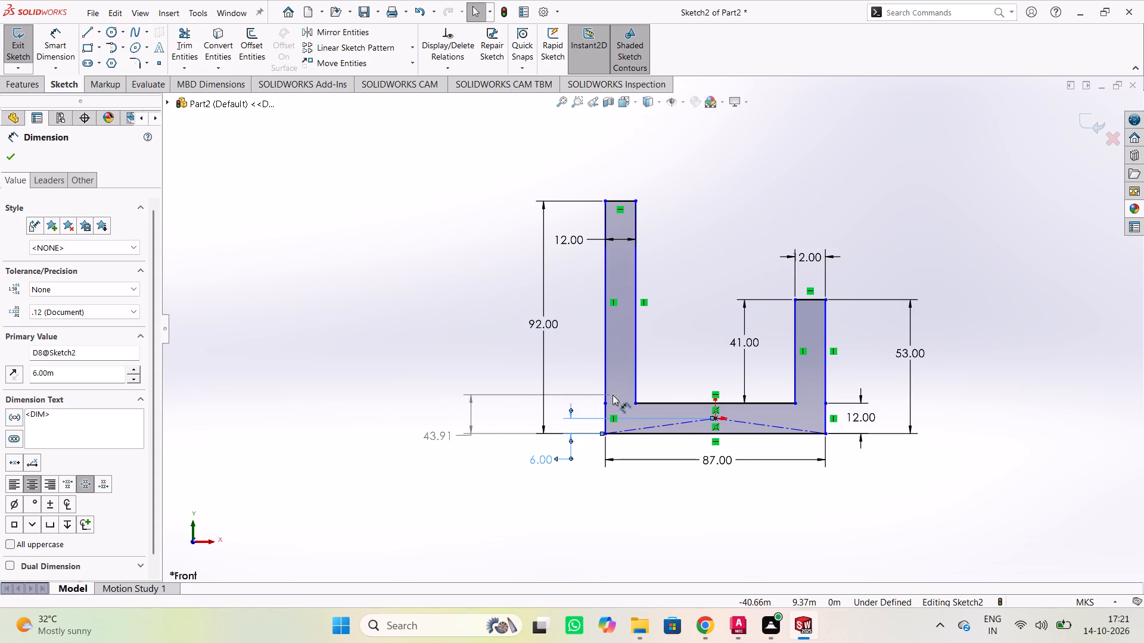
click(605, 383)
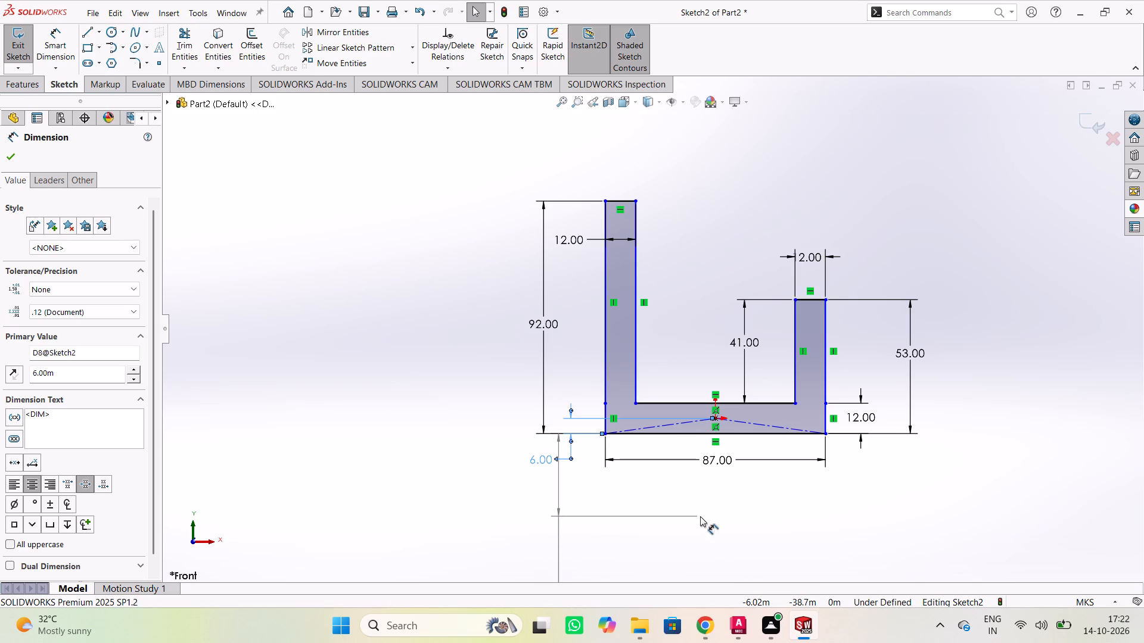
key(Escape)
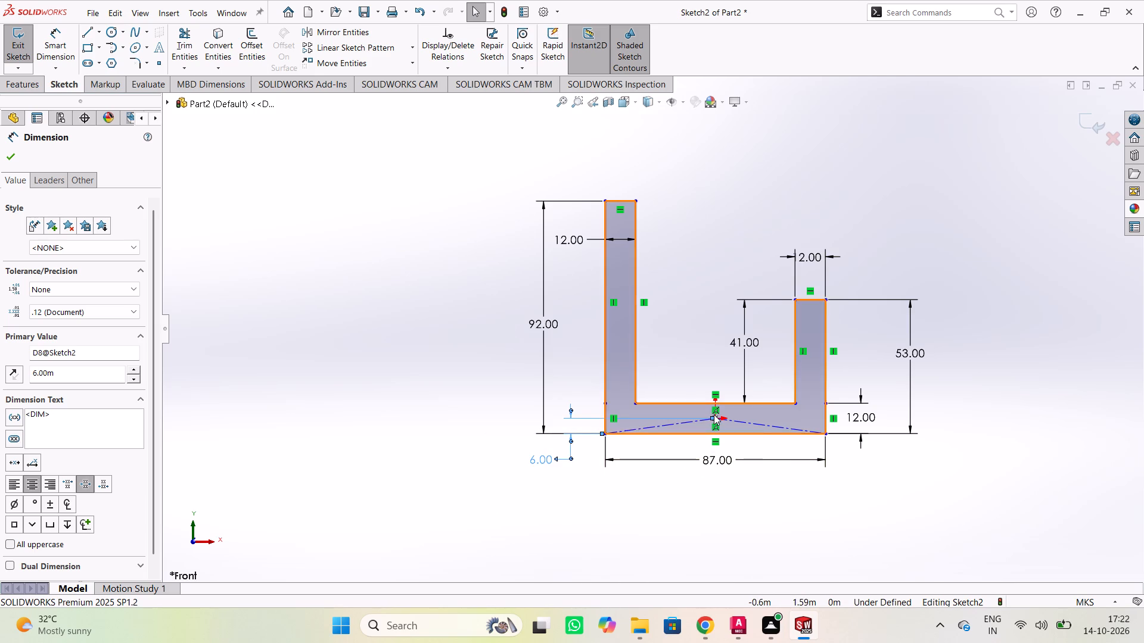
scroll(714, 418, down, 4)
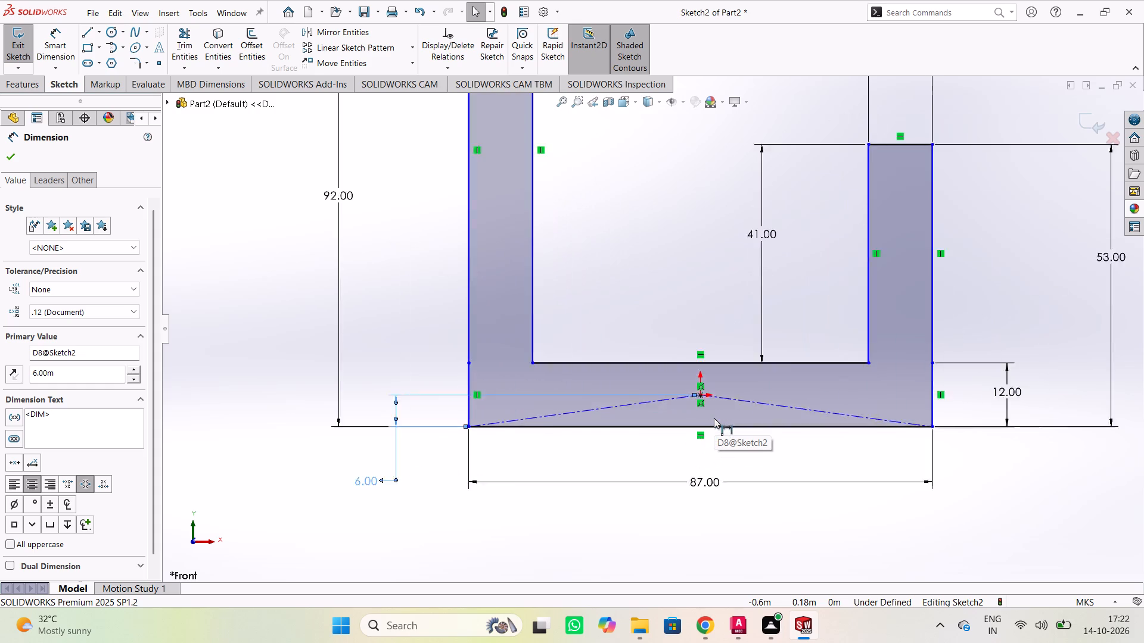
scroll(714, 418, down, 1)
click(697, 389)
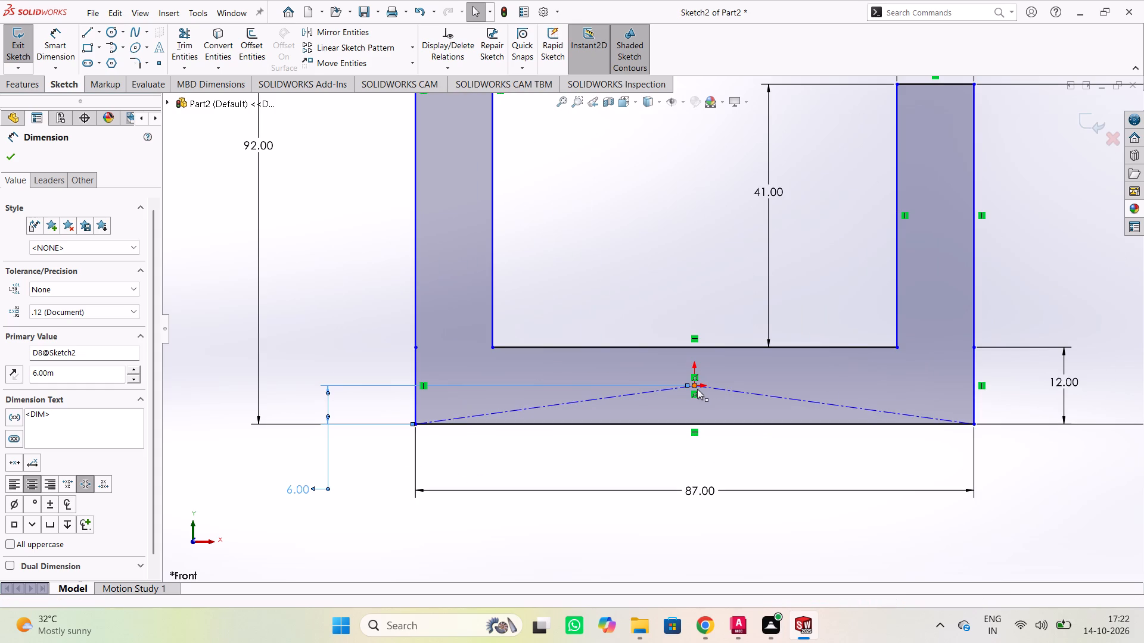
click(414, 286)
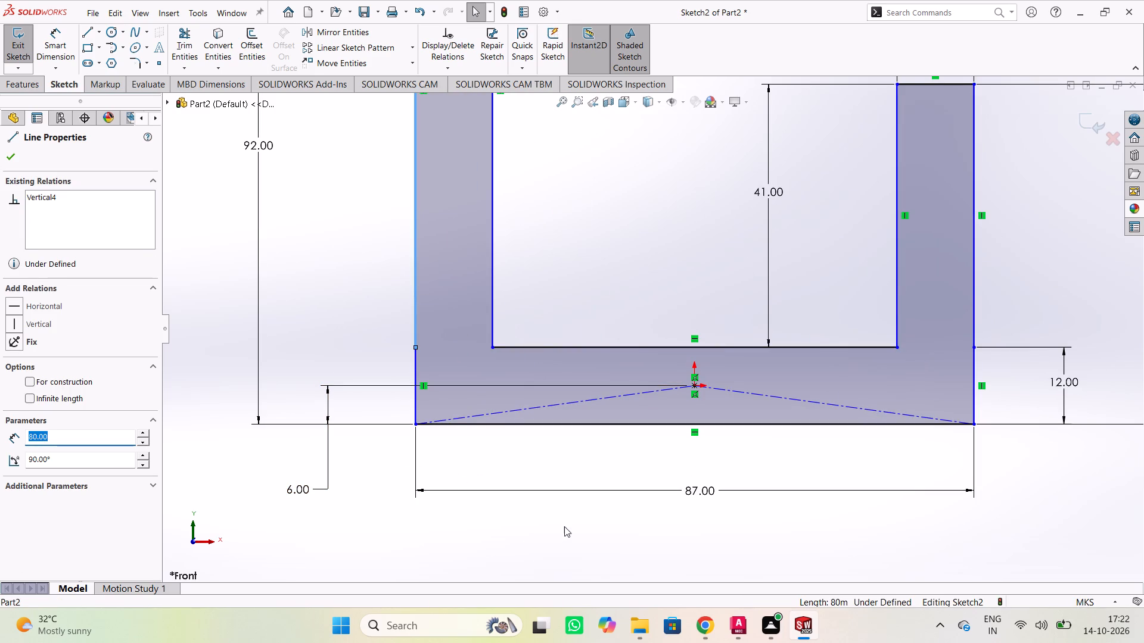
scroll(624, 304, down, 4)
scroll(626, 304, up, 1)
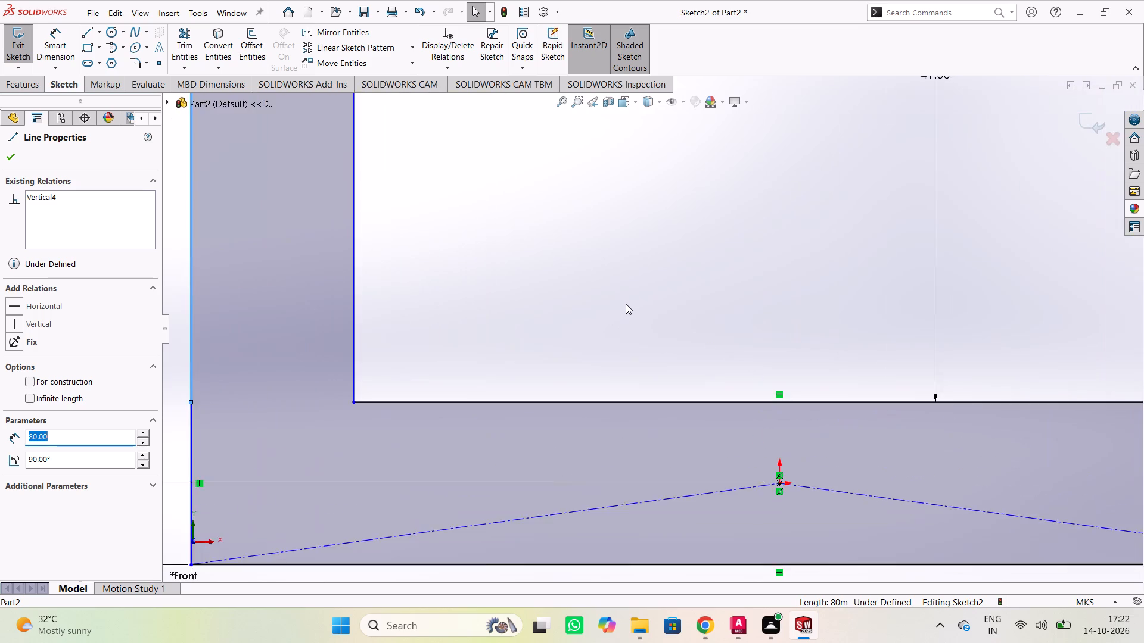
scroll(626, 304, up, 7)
Dimension the horizontal distance between the origin and the left arm's outer vertical edge, keeping its existing value.
right_click(764, 433)
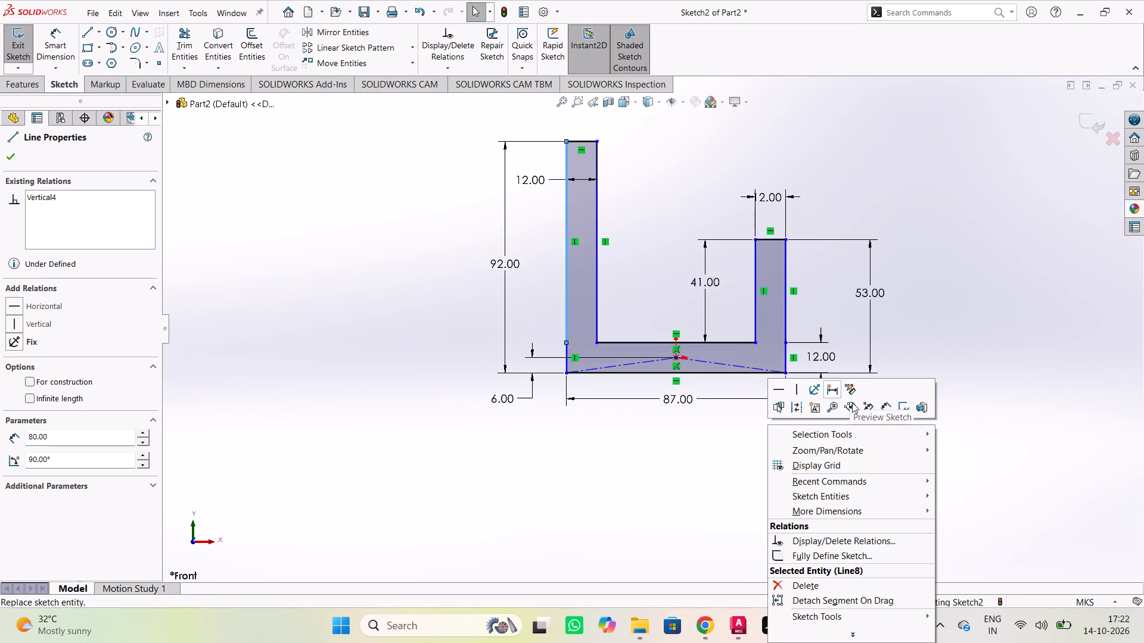
click(880, 408)
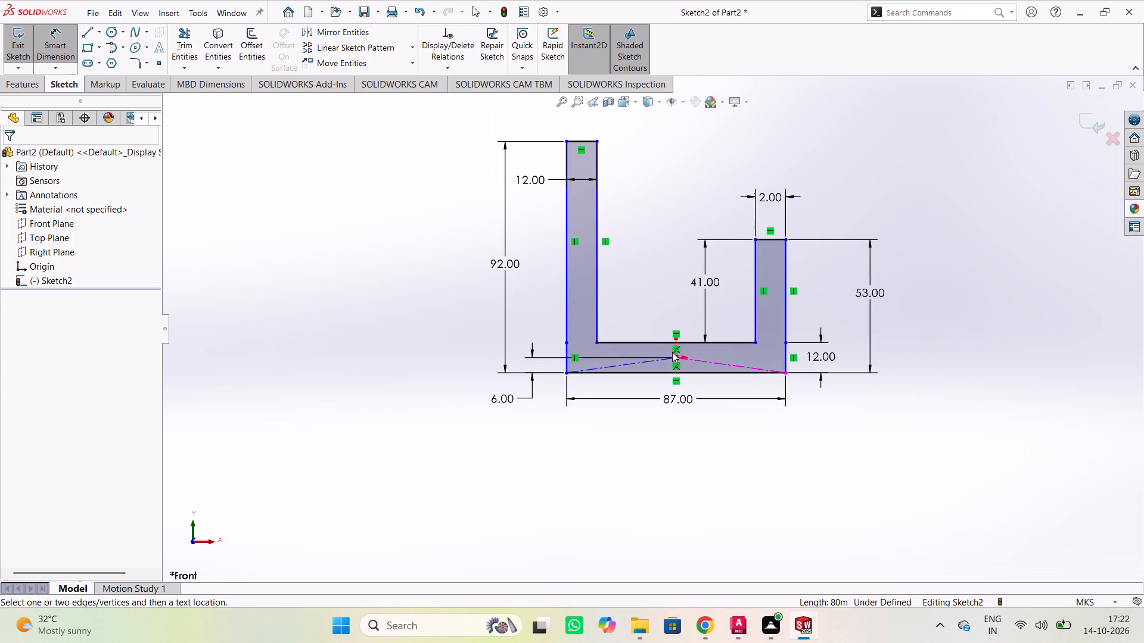
scroll(672, 349, down, 14)
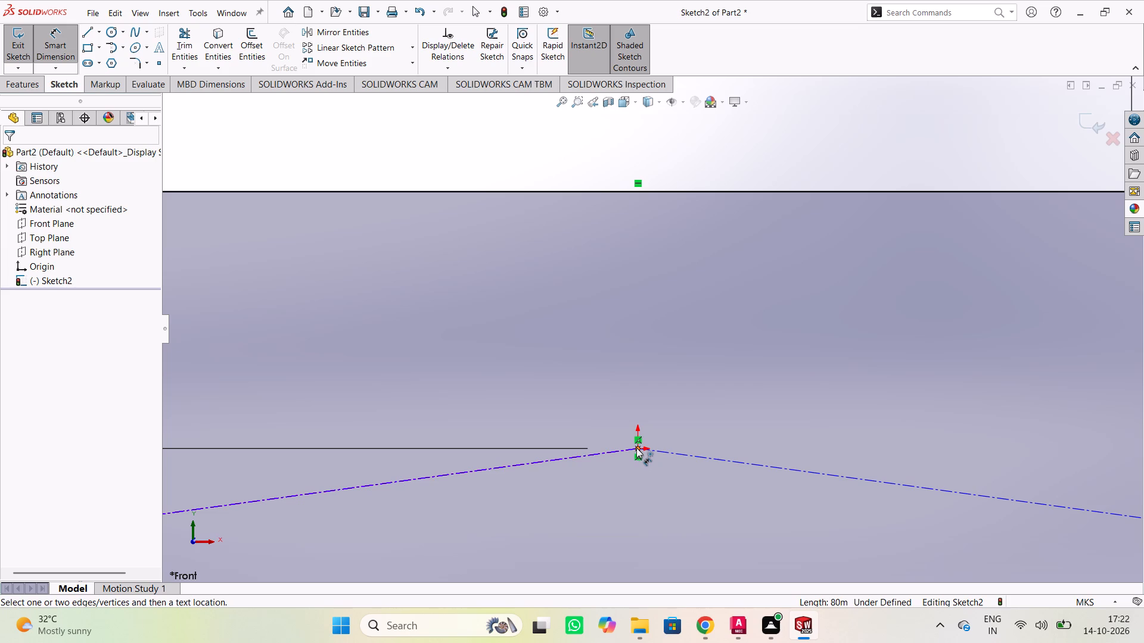
click(636, 447)
scroll(657, 319, down, 4)
scroll(657, 319, up, 4)
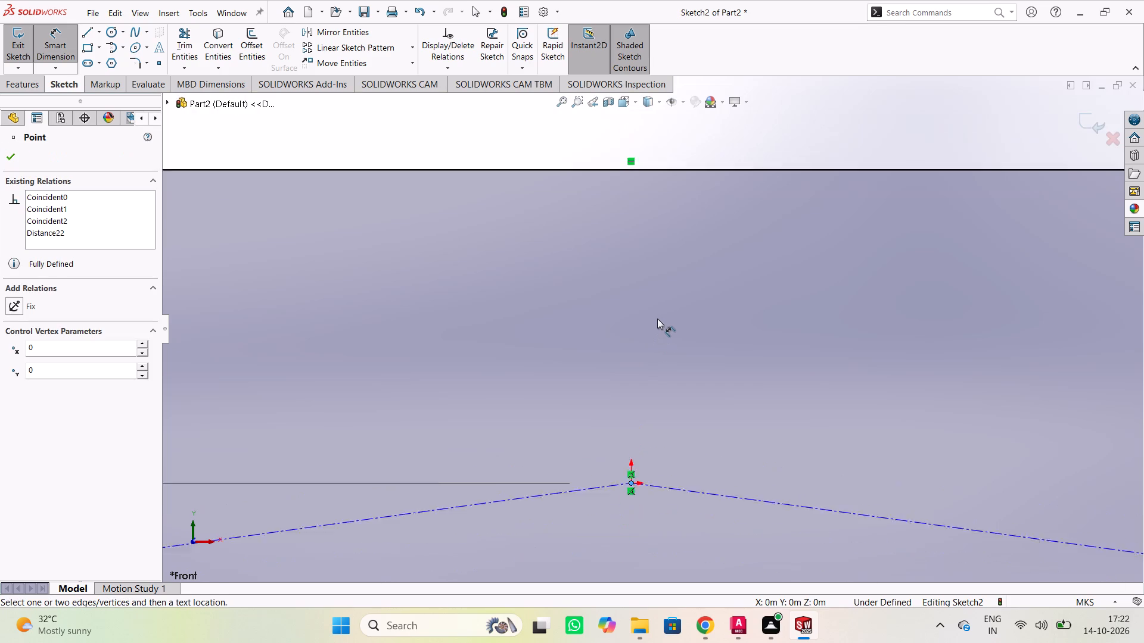
scroll(657, 319, up, 6)
scroll(586, 340, up, 3)
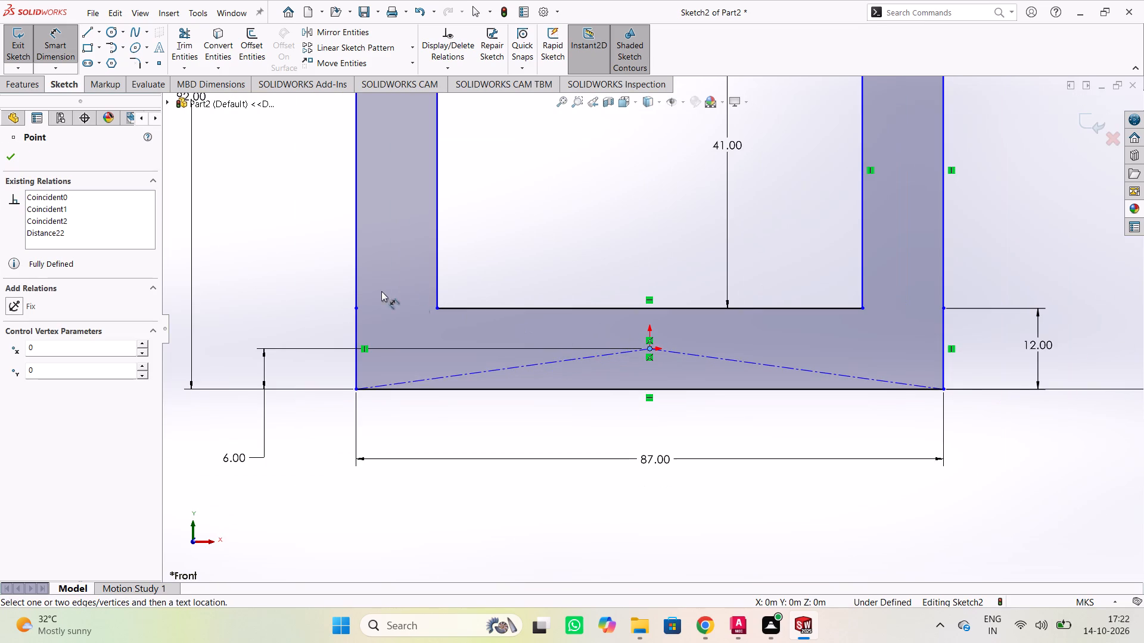
click(353, 274)
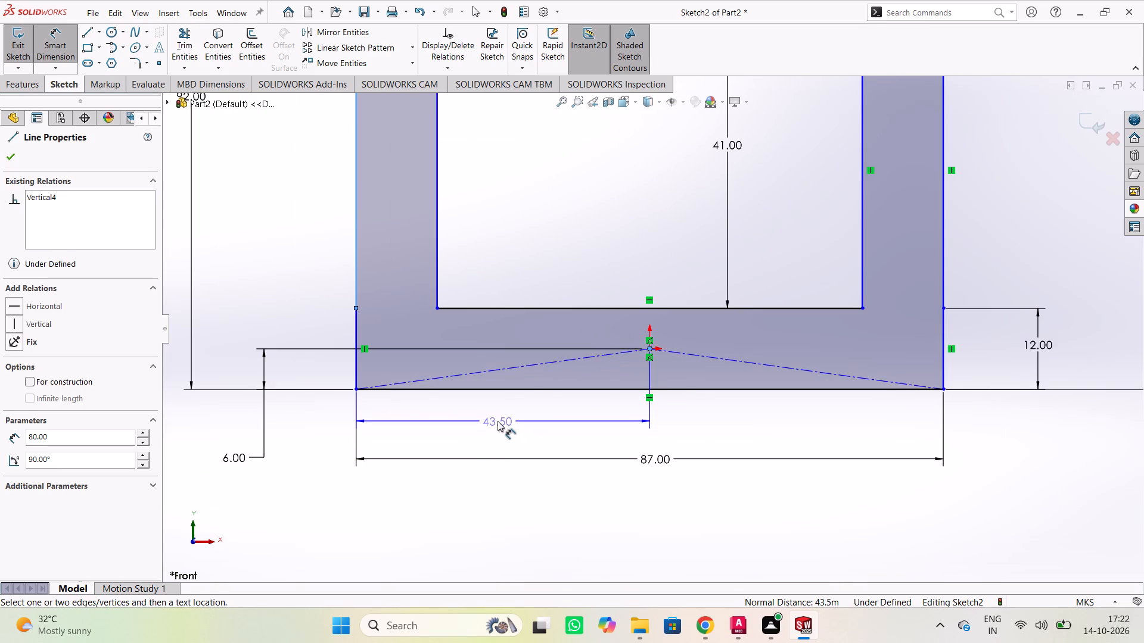
click(498, 421)
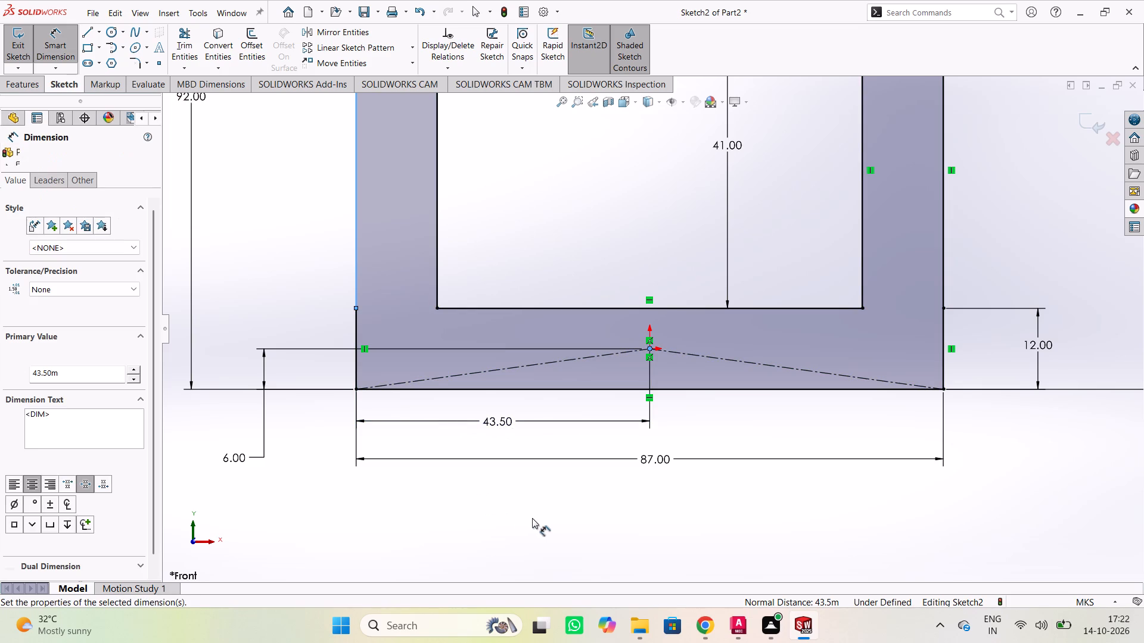
click(448, 408)
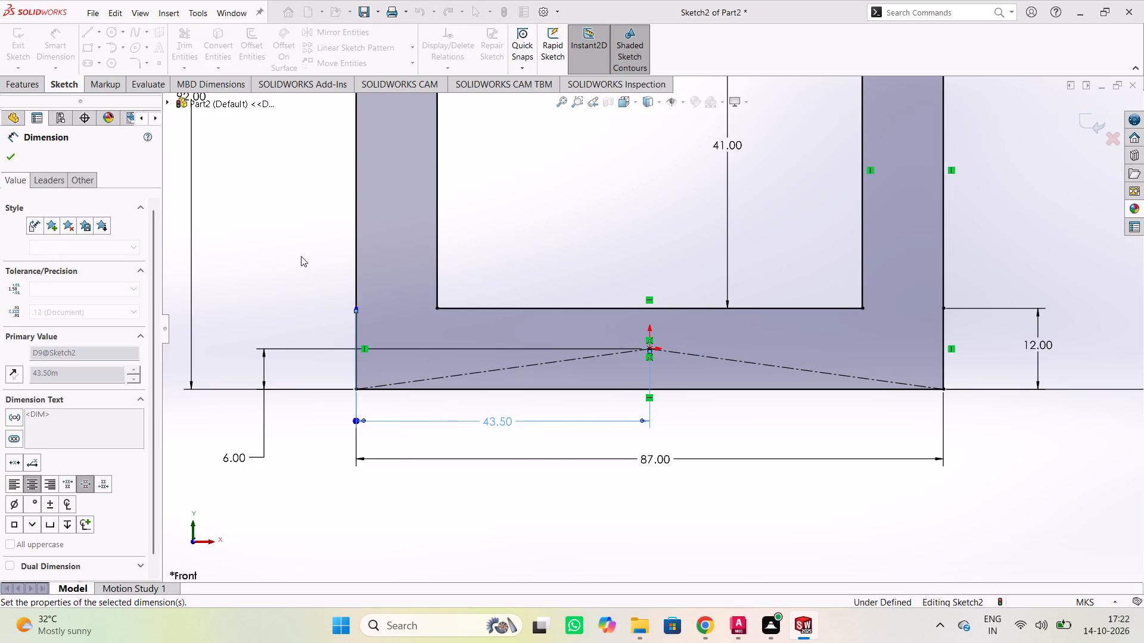
scroll(304, 224, down, 2)
scroll(307, 224, up, 4)
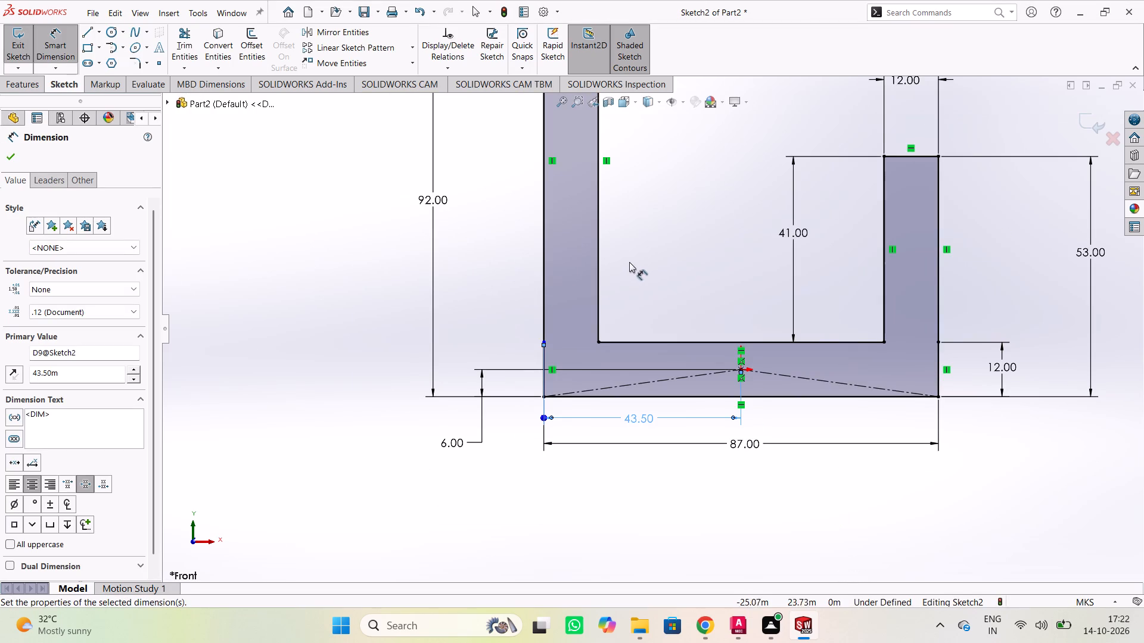
scroll(552, 365, down, 4)
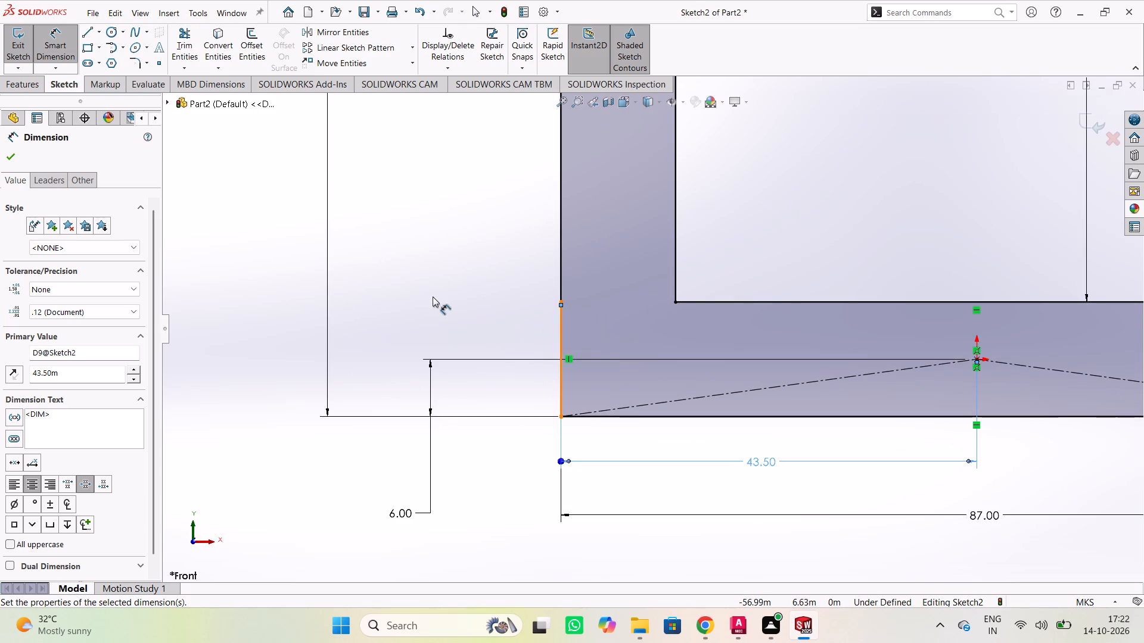
click(501, 311)
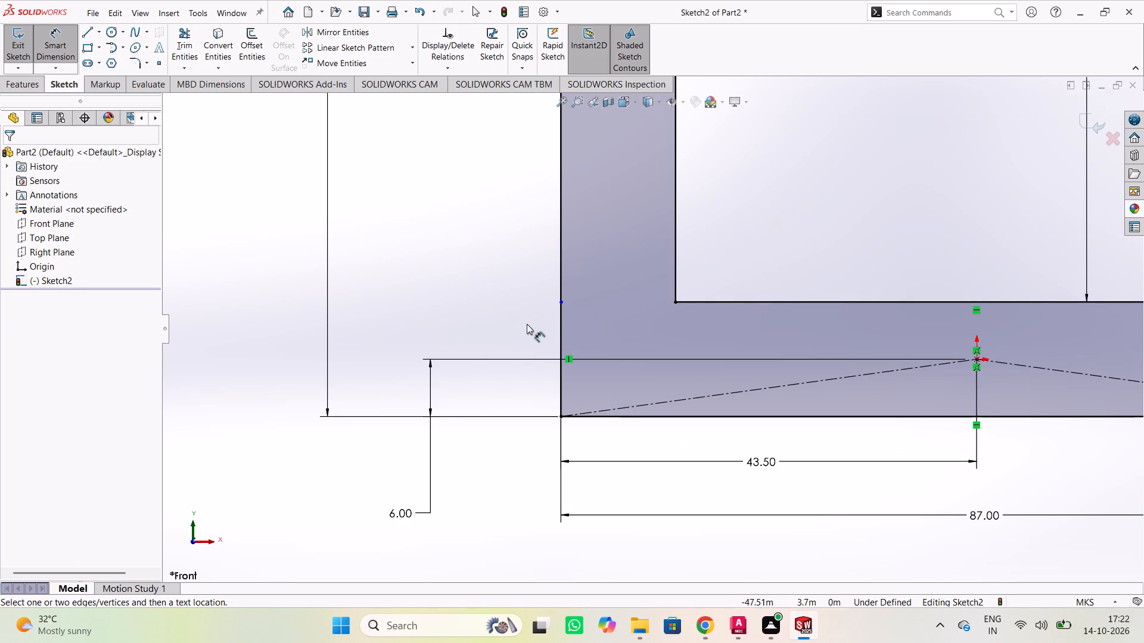
Add a collinear relation between the left arm's outer vertical edge and the short vertical edge at the base's left end.
scroll(506, 287, down, 4)
scroll(505, 275, up, 11)
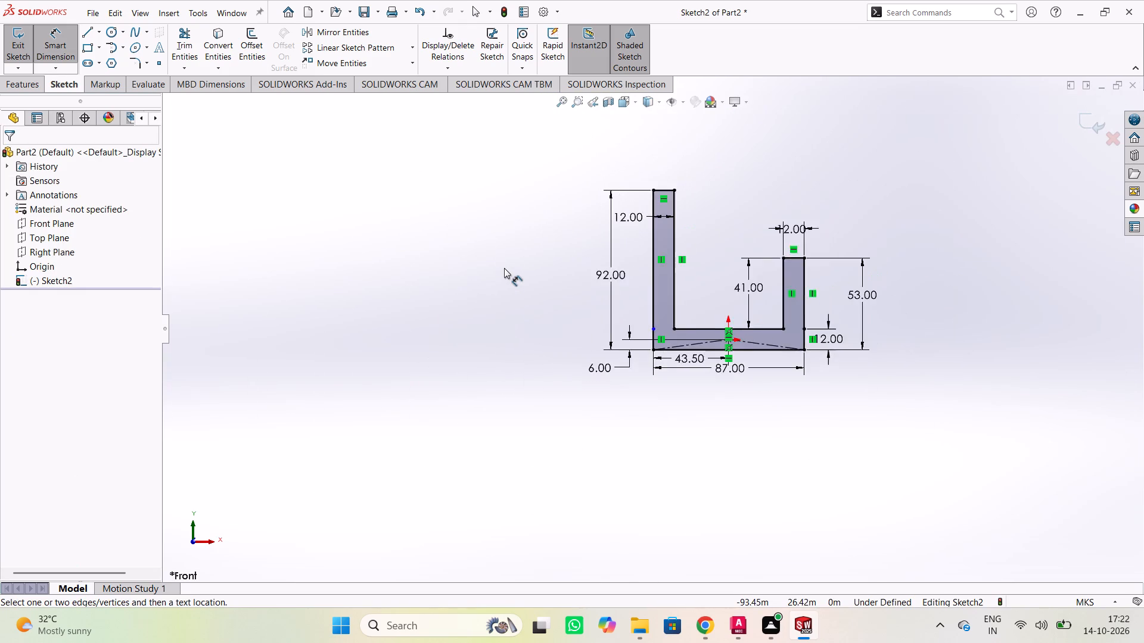
scroll(504, 268, up, 2)
scroll(656, 280, down, 4)
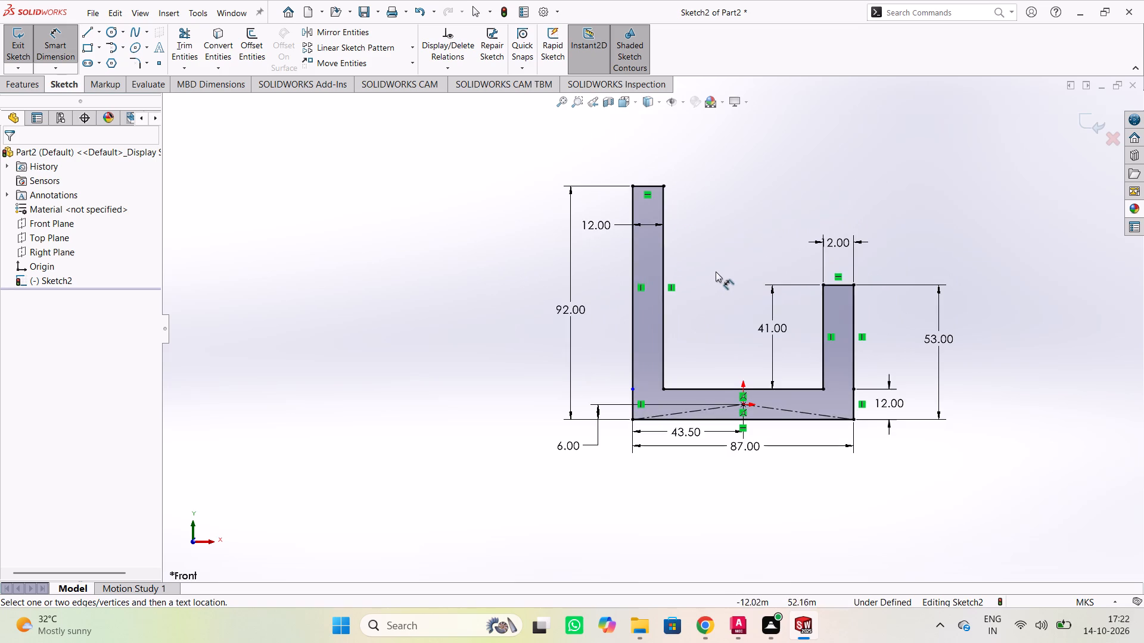
scroll(722, 263, down, 4)
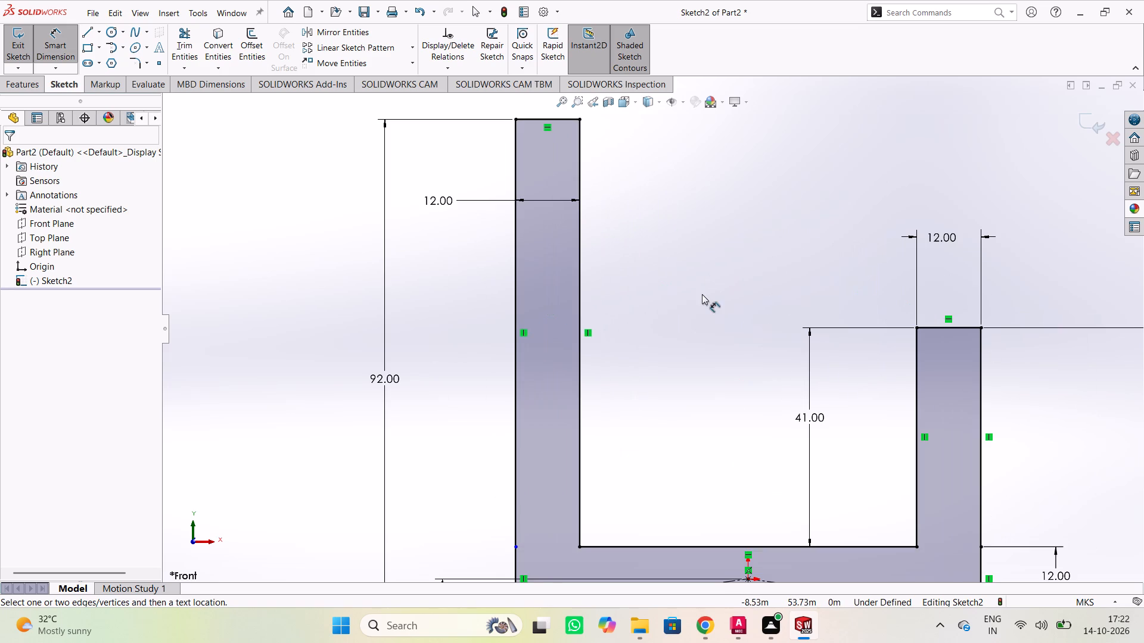
scroll(702, 294, down, 1)
scroll(686, 335, up, 4)
scroll(677, 389, down, 2)
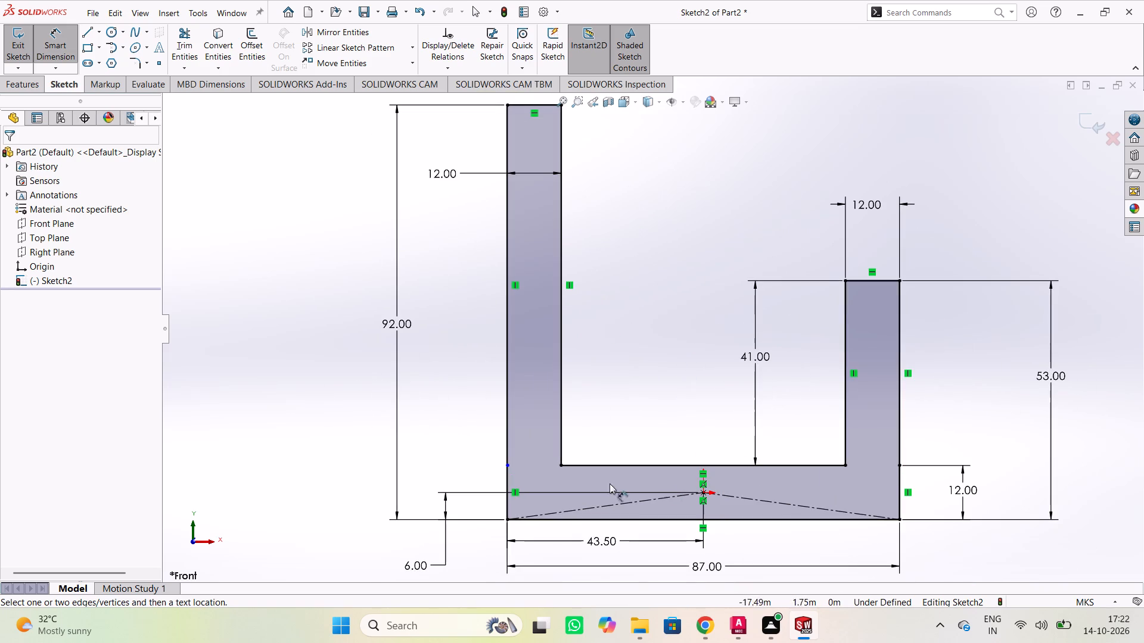
scroll(603, 484, down, 2)
scroll(481, 442, down, 4)
scroll(503, 366, down, 3)
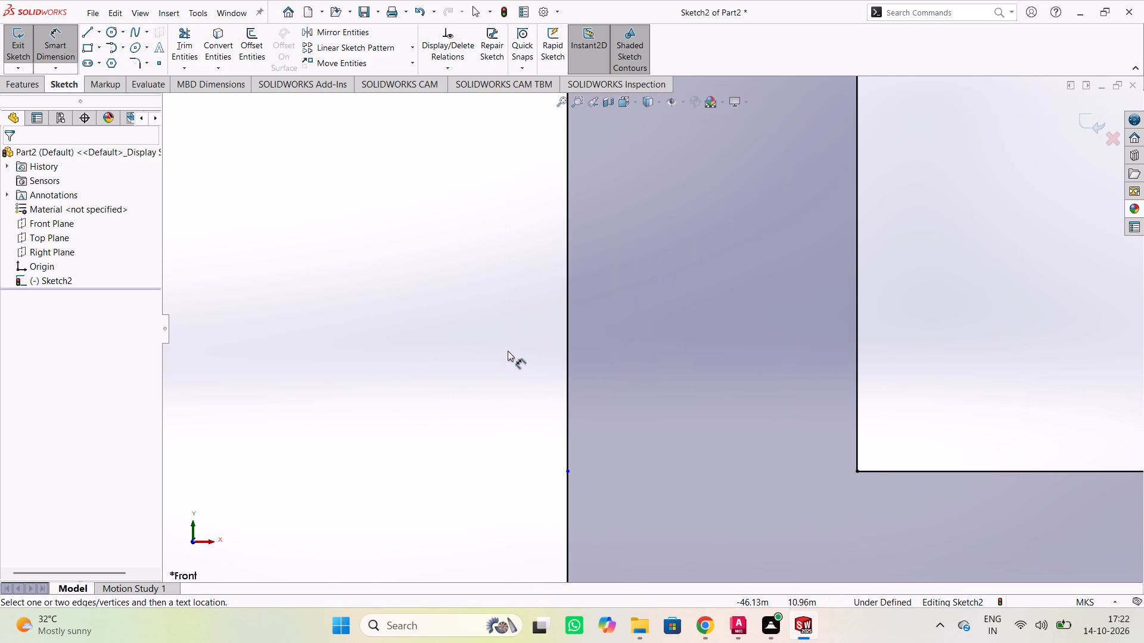
key(Escape)
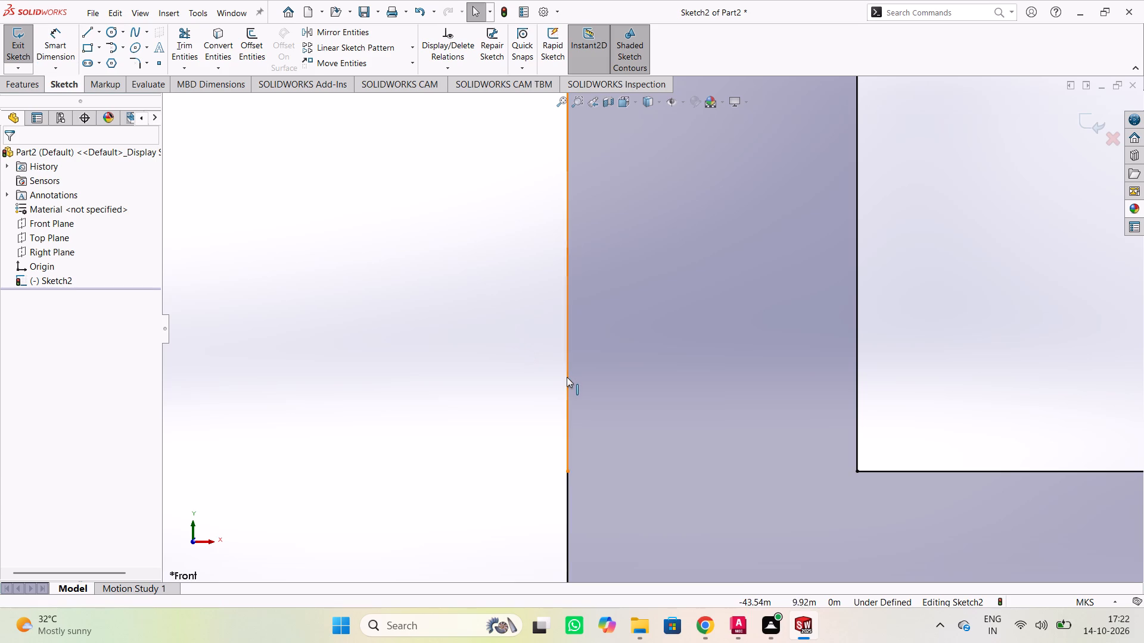
click(567, 377)
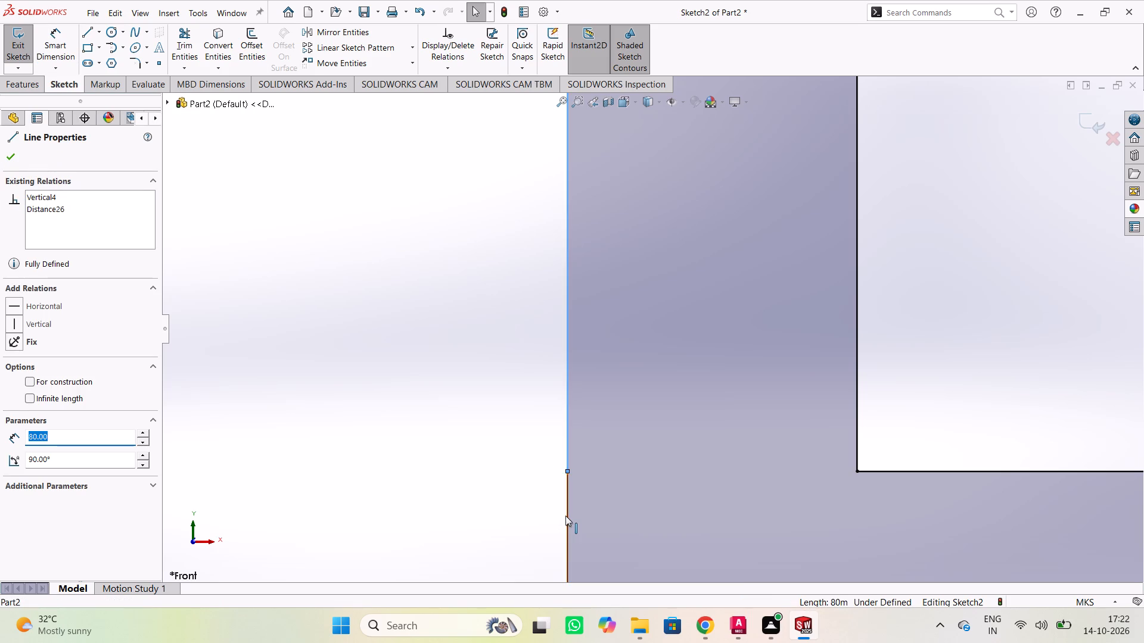
shift+click(565, 516)
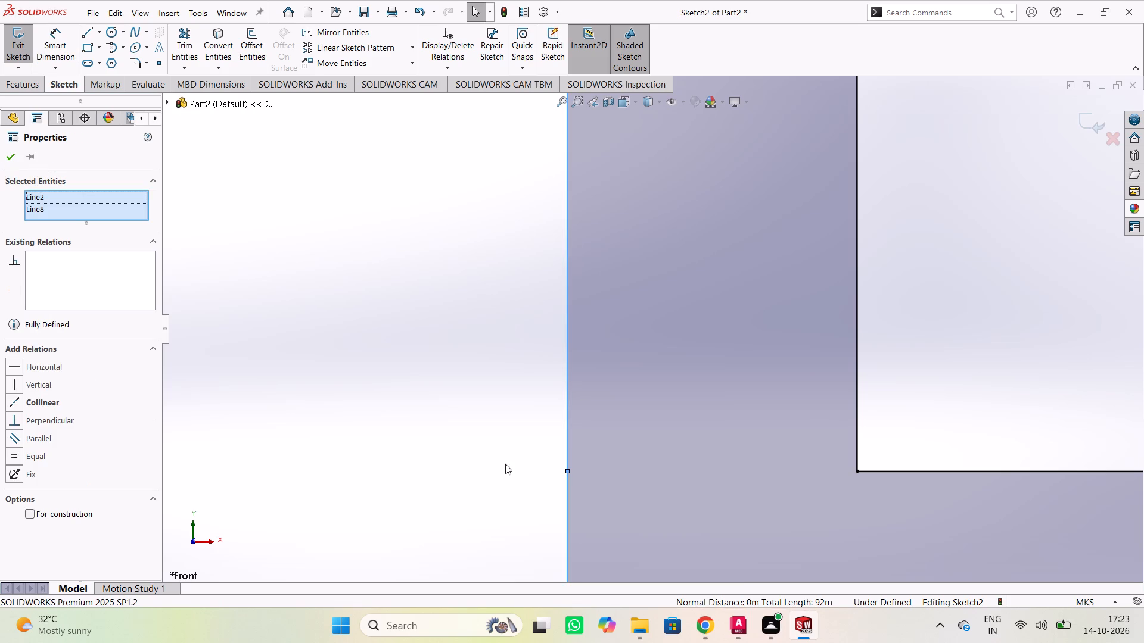
click(40, 405)
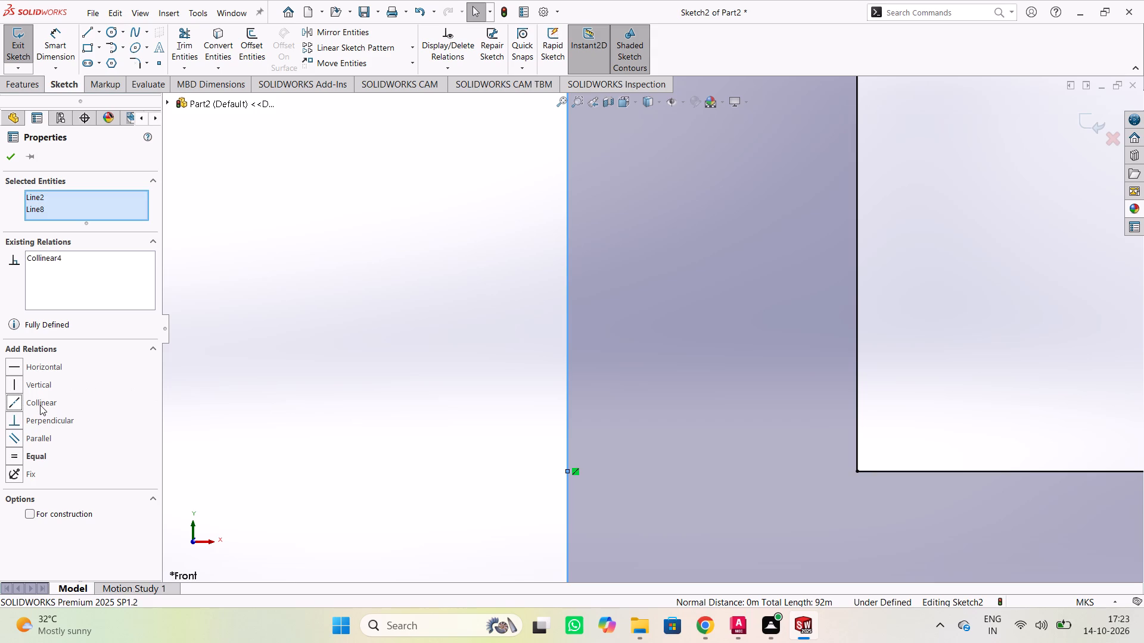
scroll(363, 334, down, 2)
scroll(368, 326, up, 9)
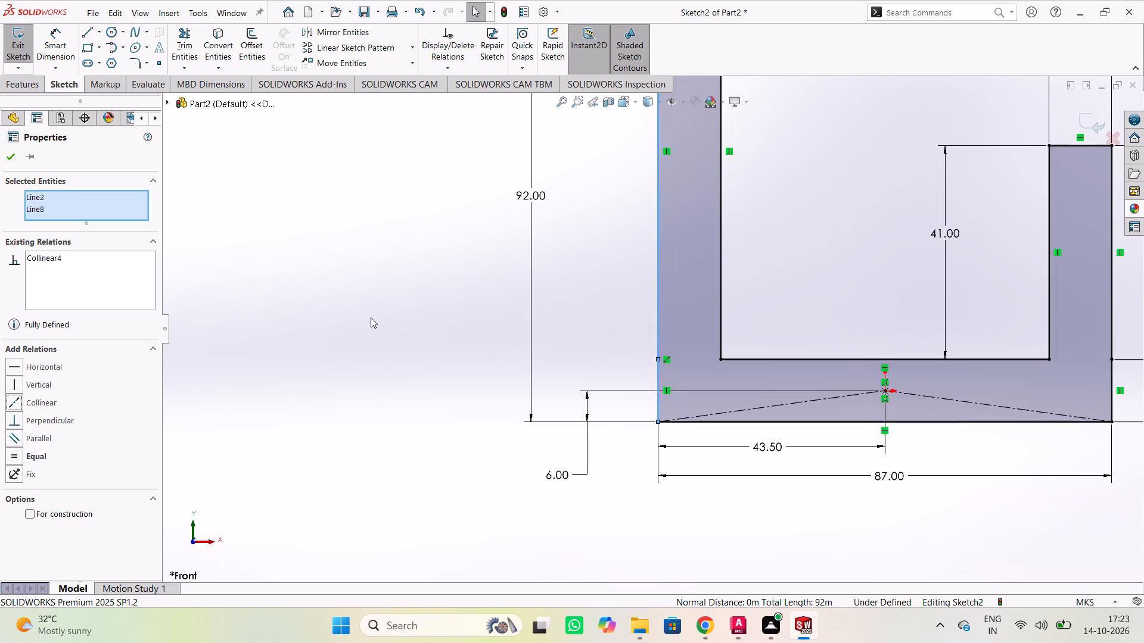
scroll(371, 317, up, 3)
click(380, 310)
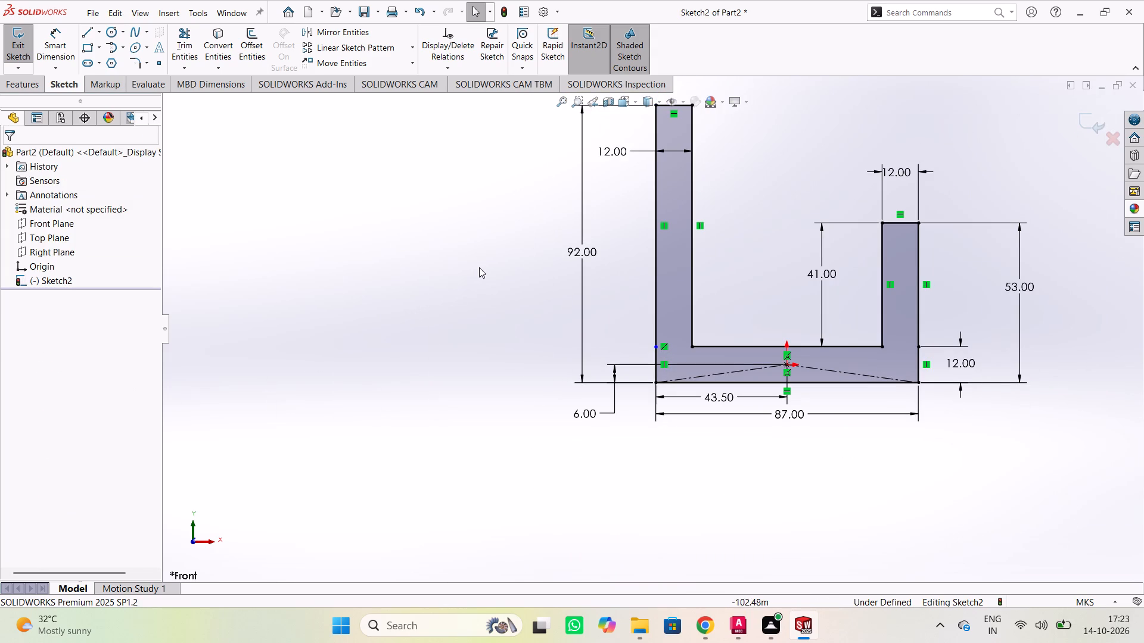
Bring up the solid feature commands for the dimensioned U-shaped profile.
click(36, 86)
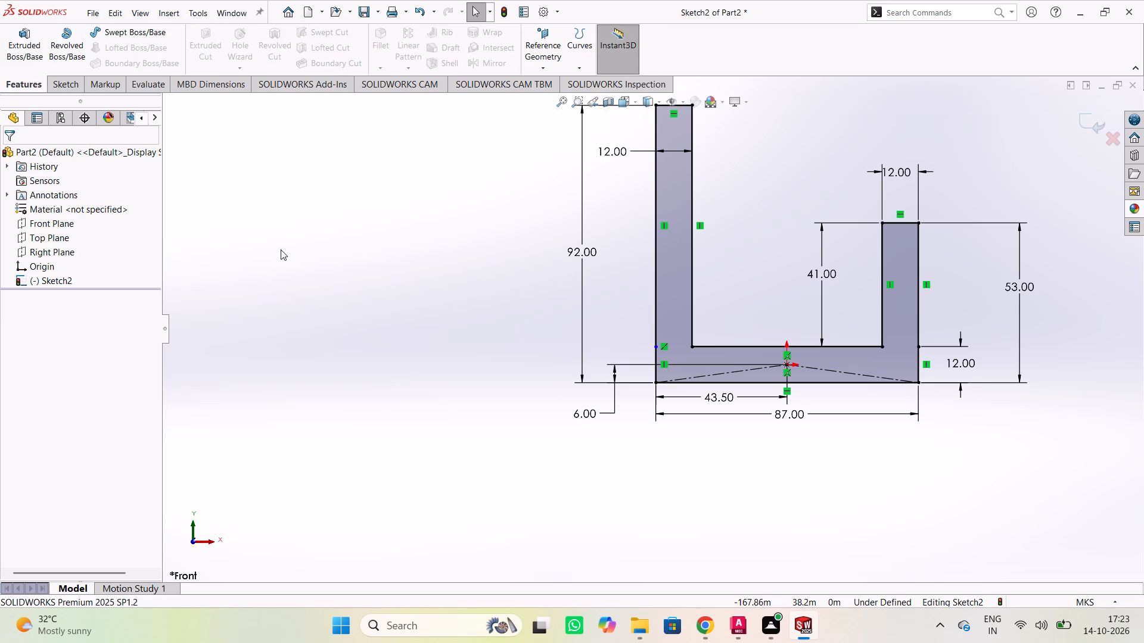
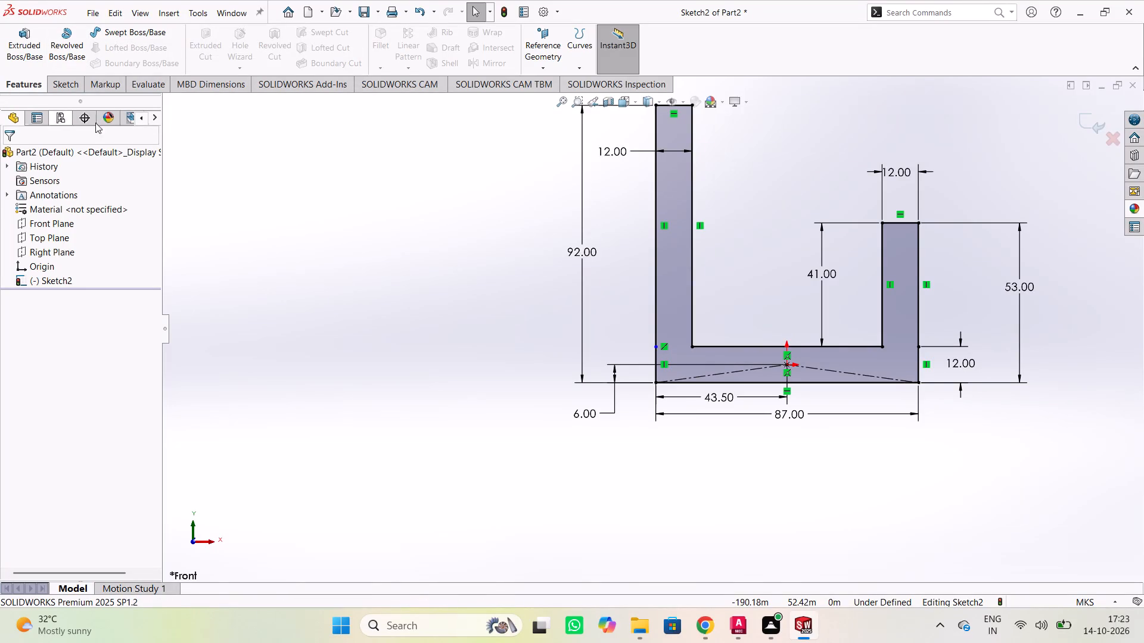
Extrude the U-shaped profile 74 m using the Mid Plane end condition.
middle_drag(373, 232, 502, 295)
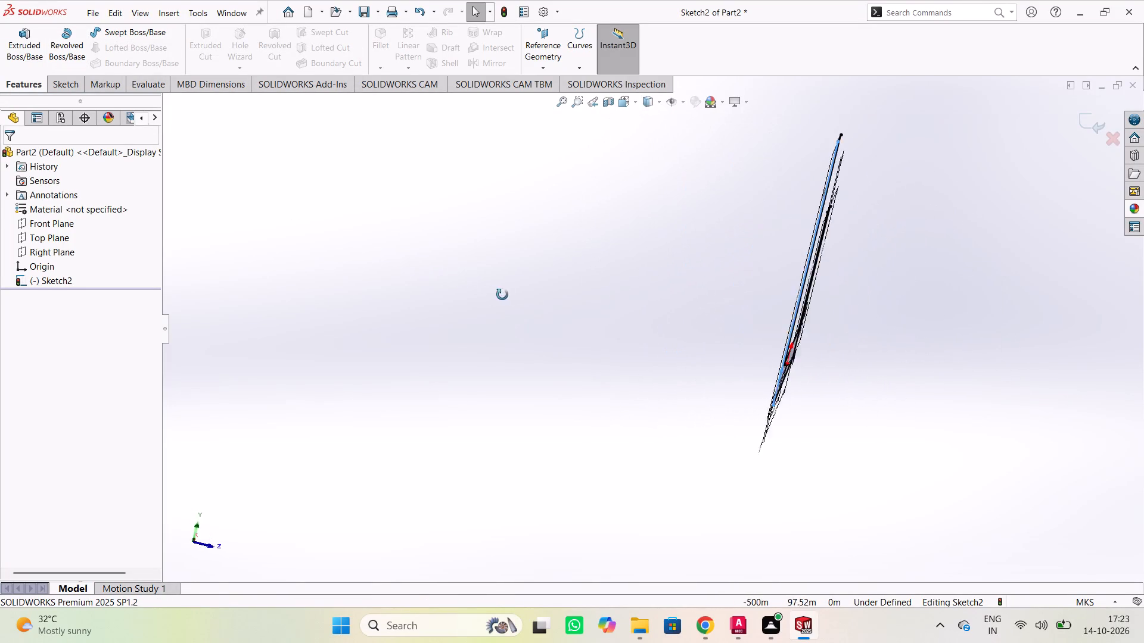
middle_drag(502, 295, 439, 286)
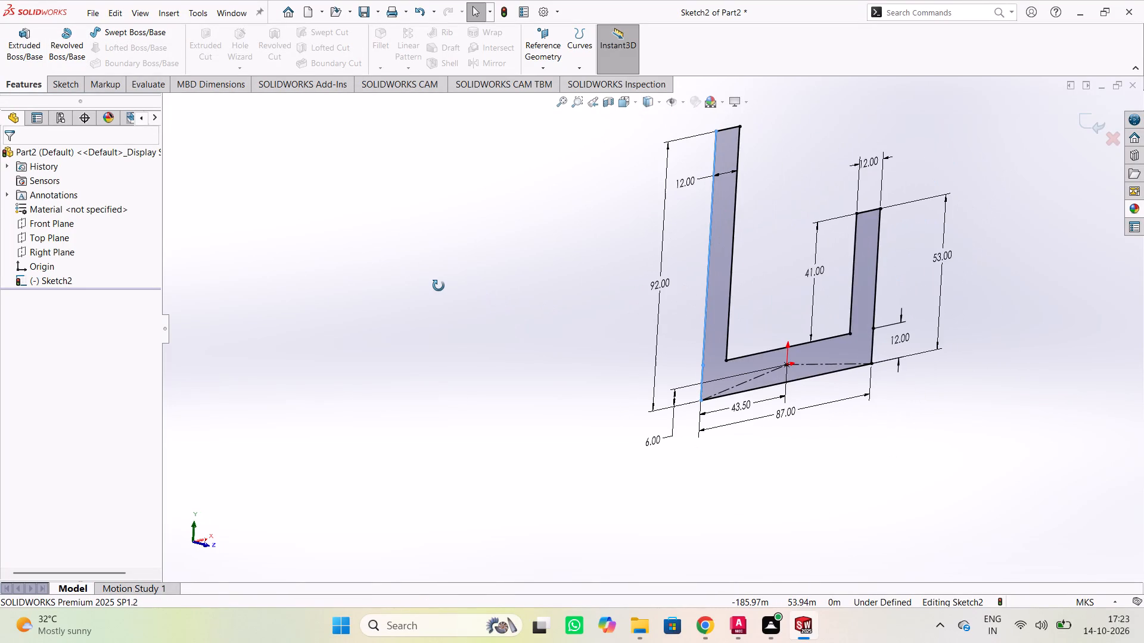
middle_drag(439, 286, 440, 279)
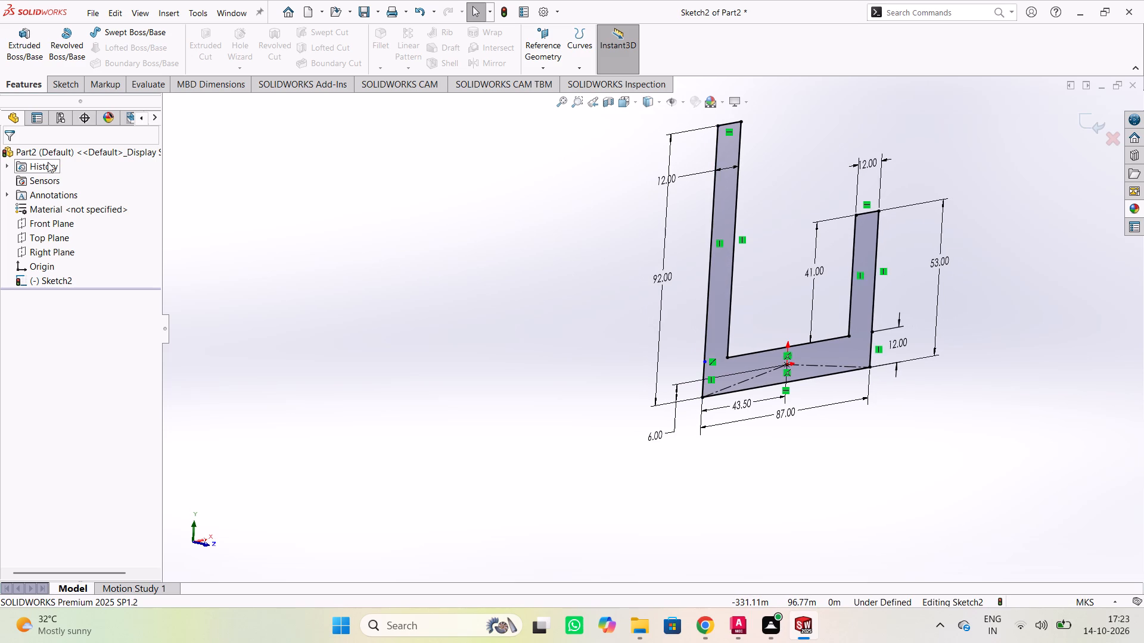
click(19, 48)
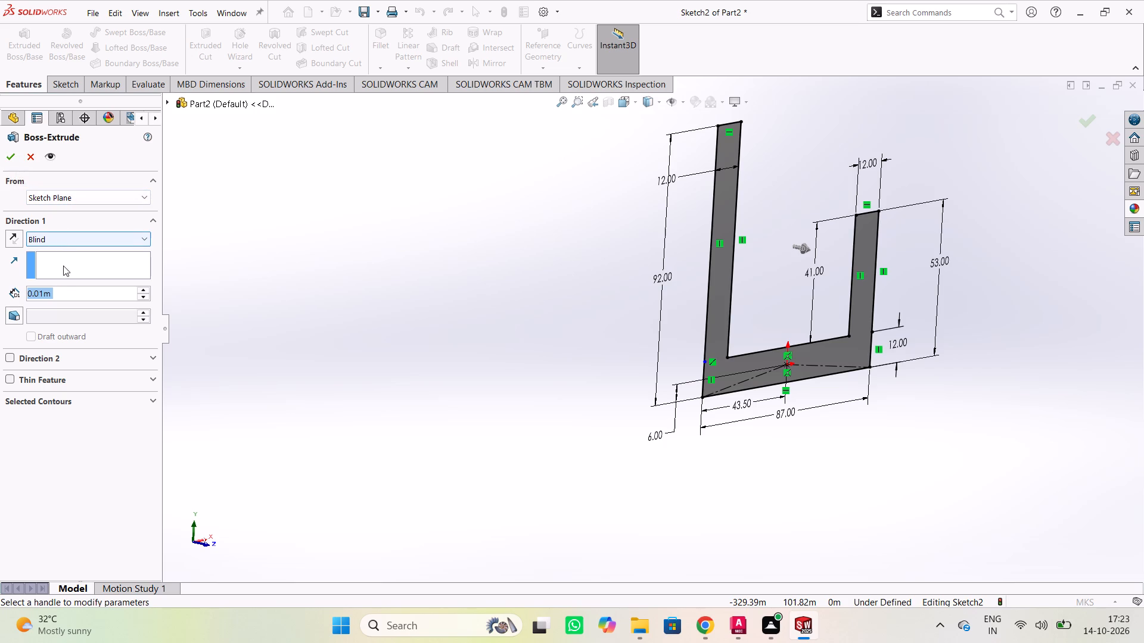
click(67, 298)
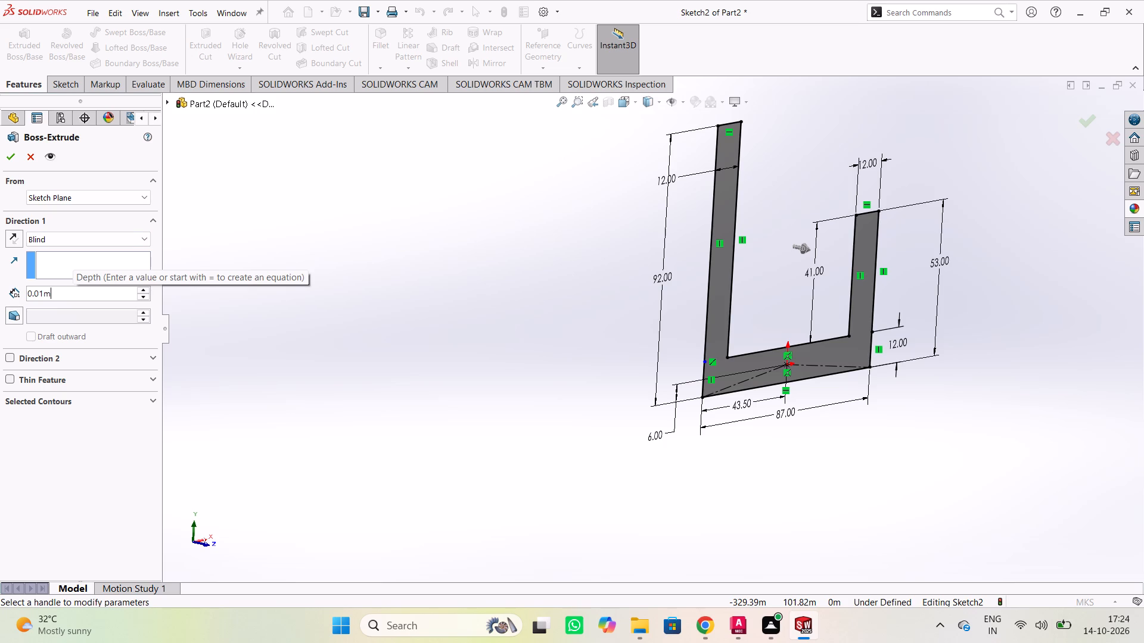
click(67, 298)
click(45, 244)
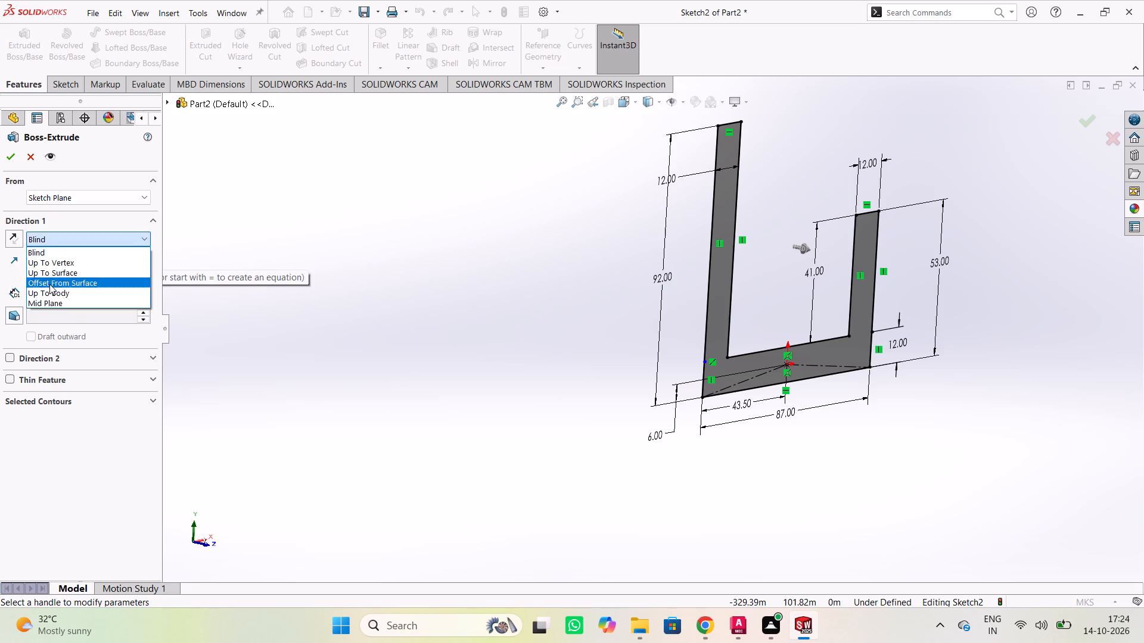
click(52, 303)
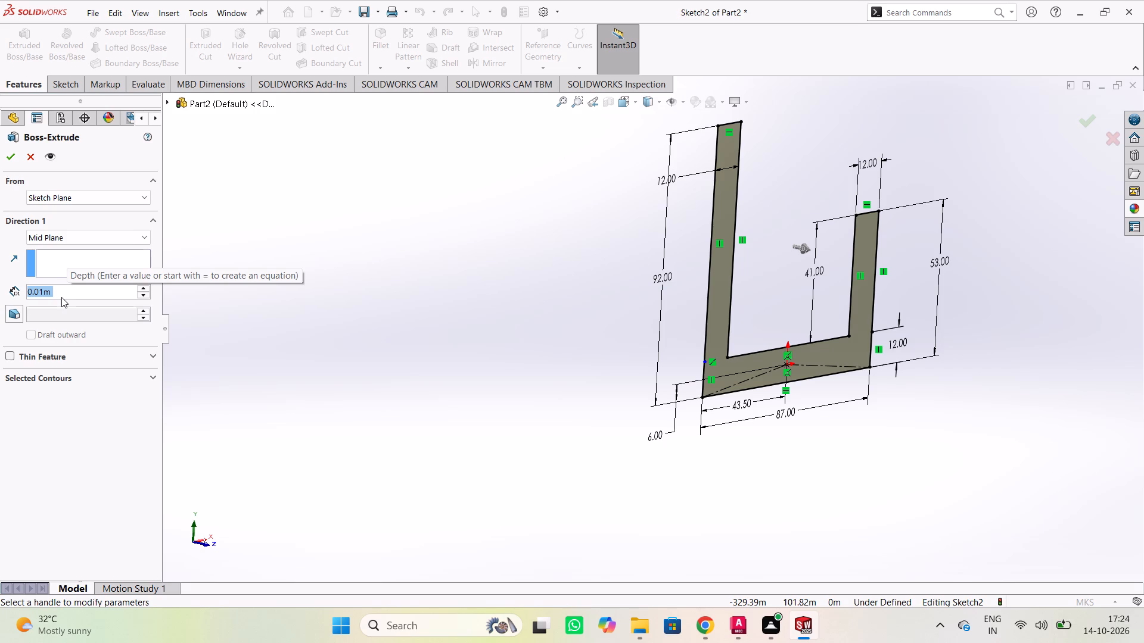
text(74)
key(Return)
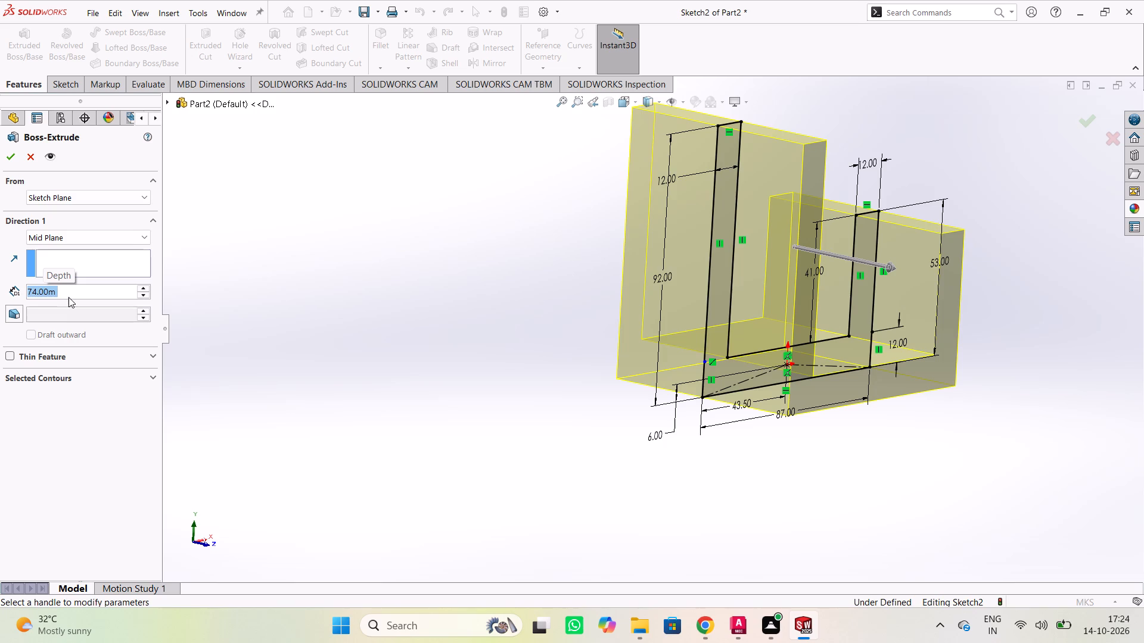
click(8, 156)
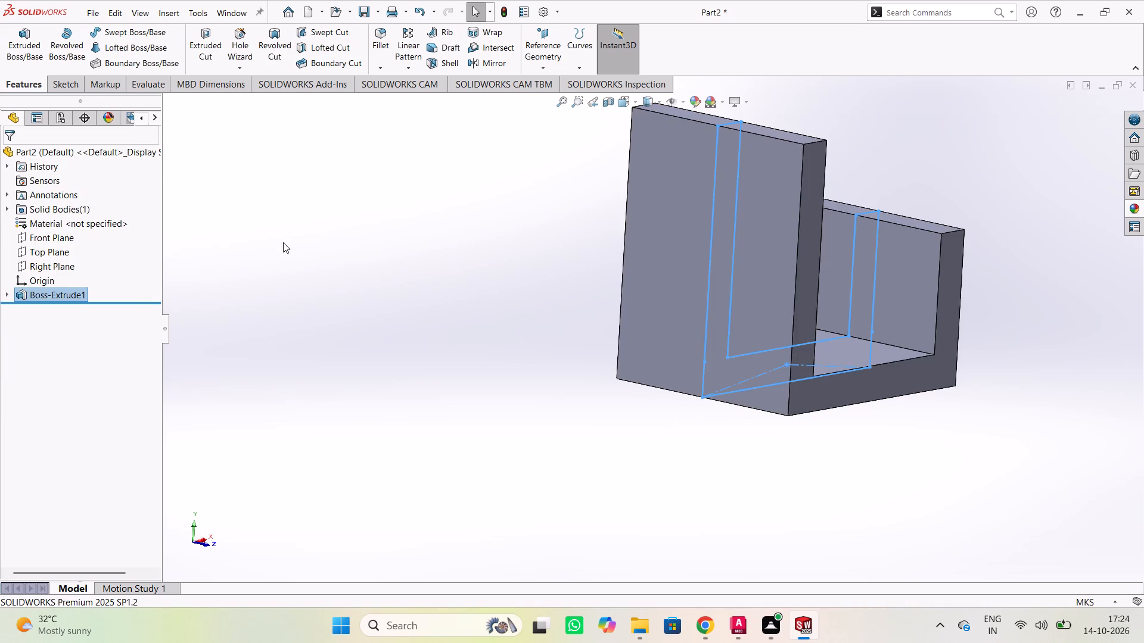
click(378, 241)
Fillet the outer bottom edge beneath the short arm with a 10 m radius.
middle_drag(474, 308, 410, 320)
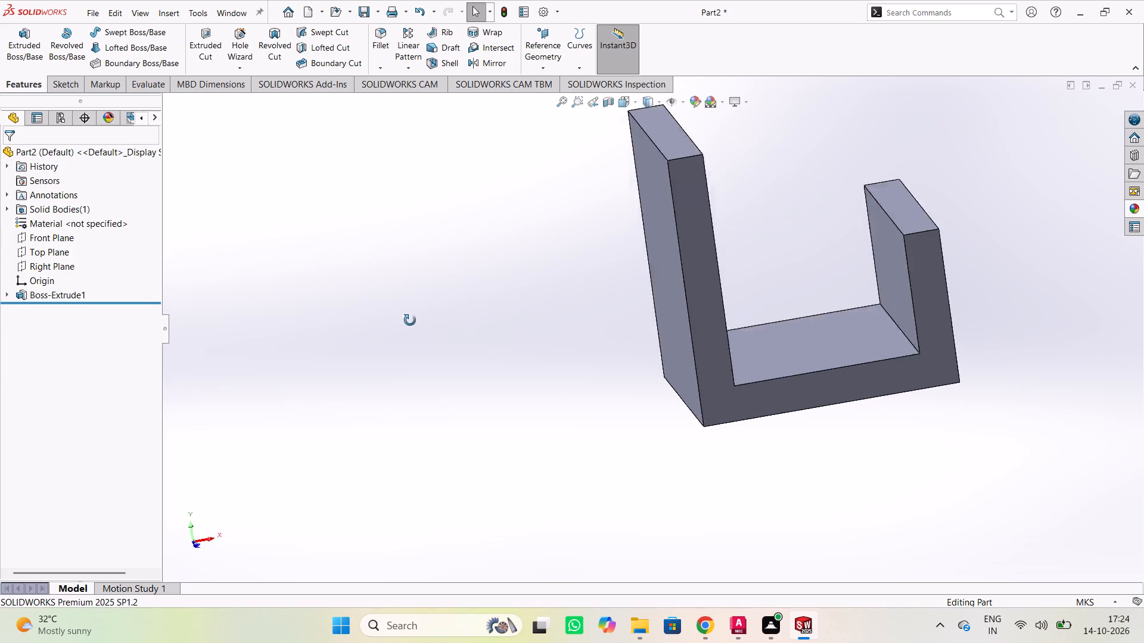
middle_drag(410, 320, 387, 261)
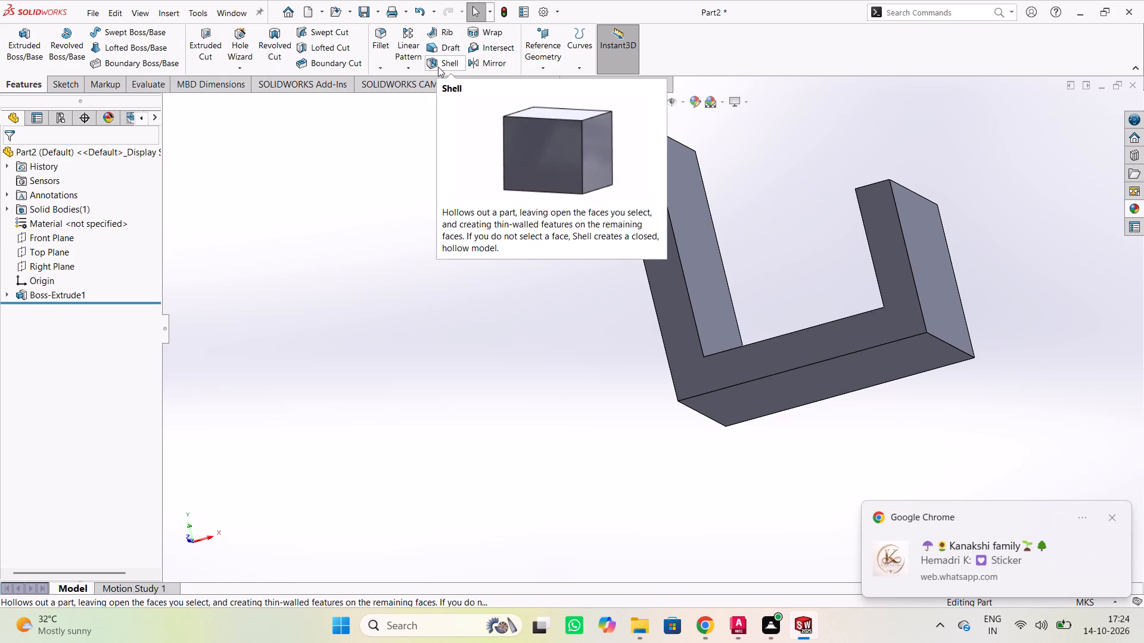
click(378, 44)
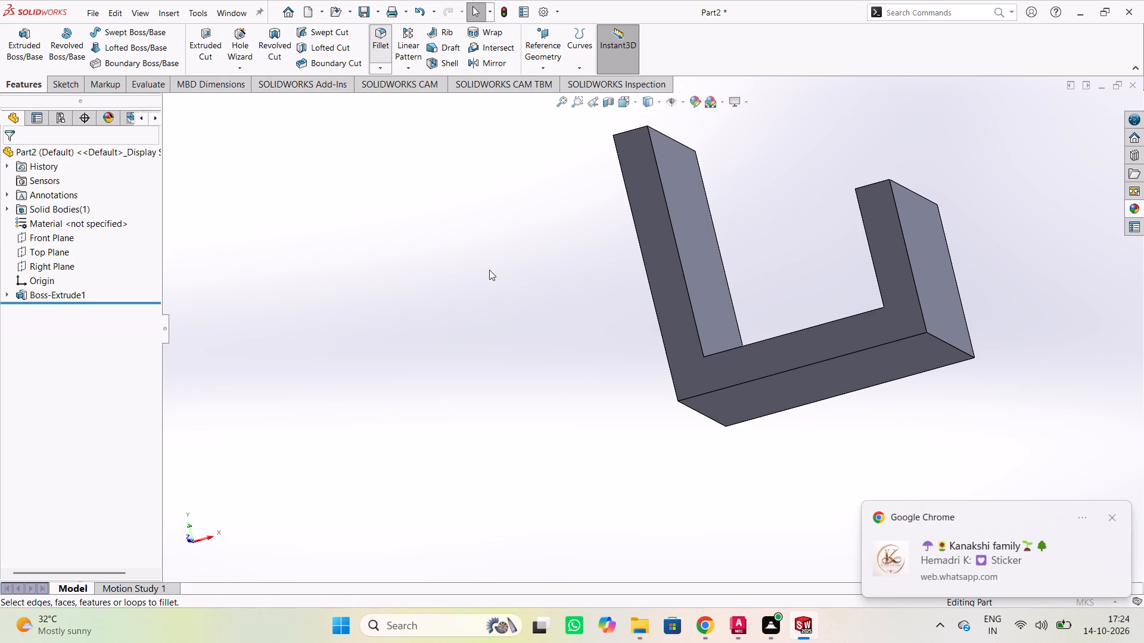
scroll(493, 272, up, 1)
middle_drag(493, 272, 444, 249)
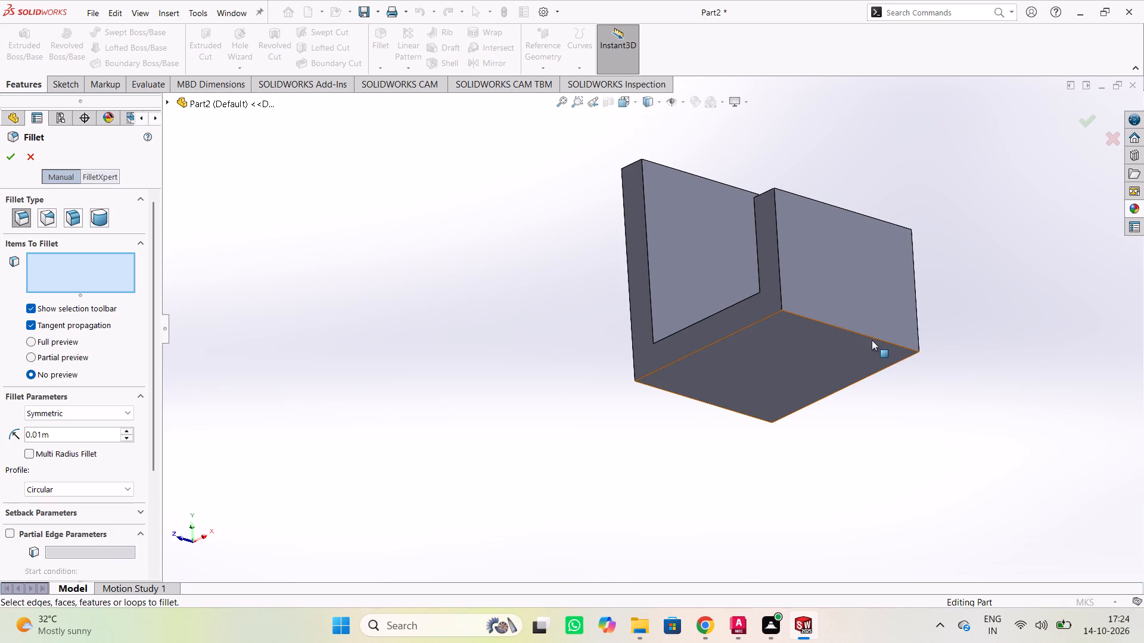
click(872, 337)
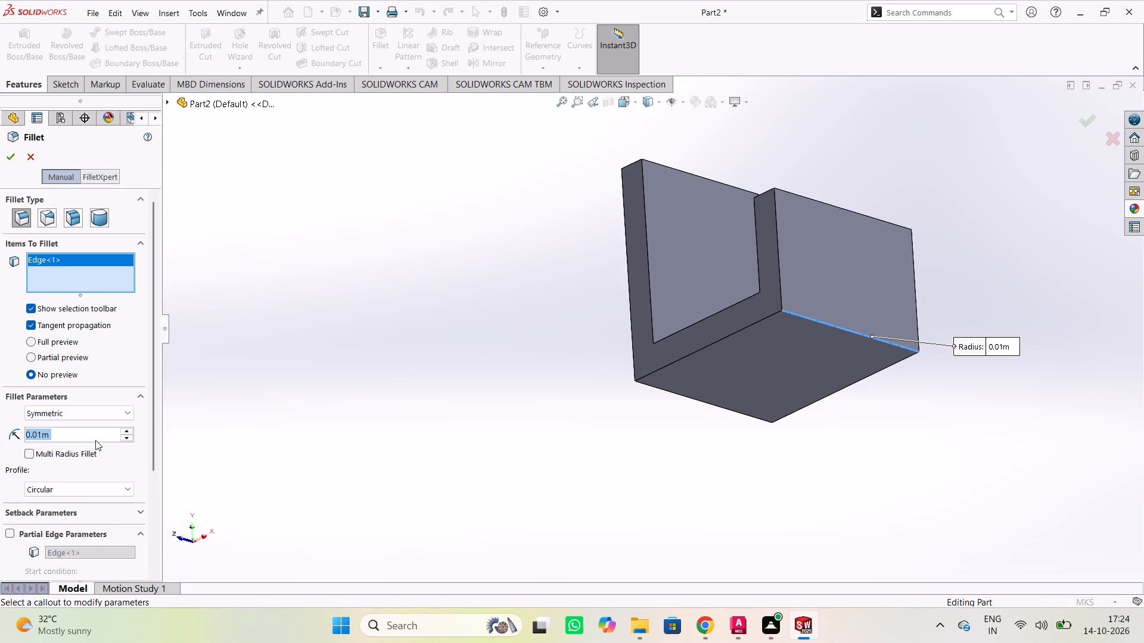
key(1)
key(0)
key(Return)
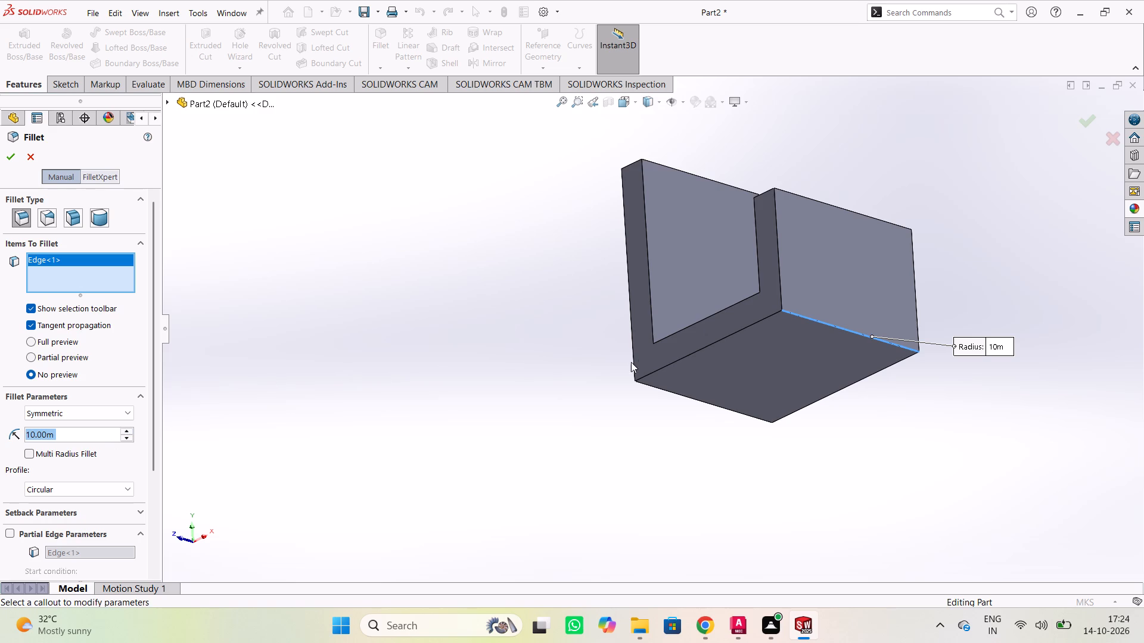
click(419, 376)
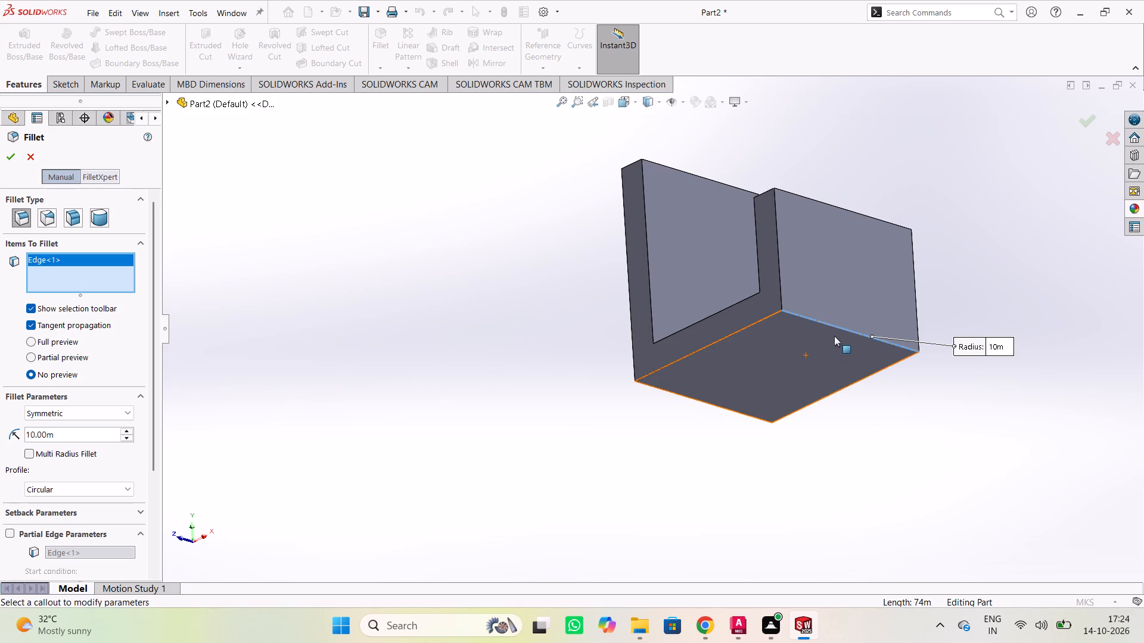
click(835, 326)
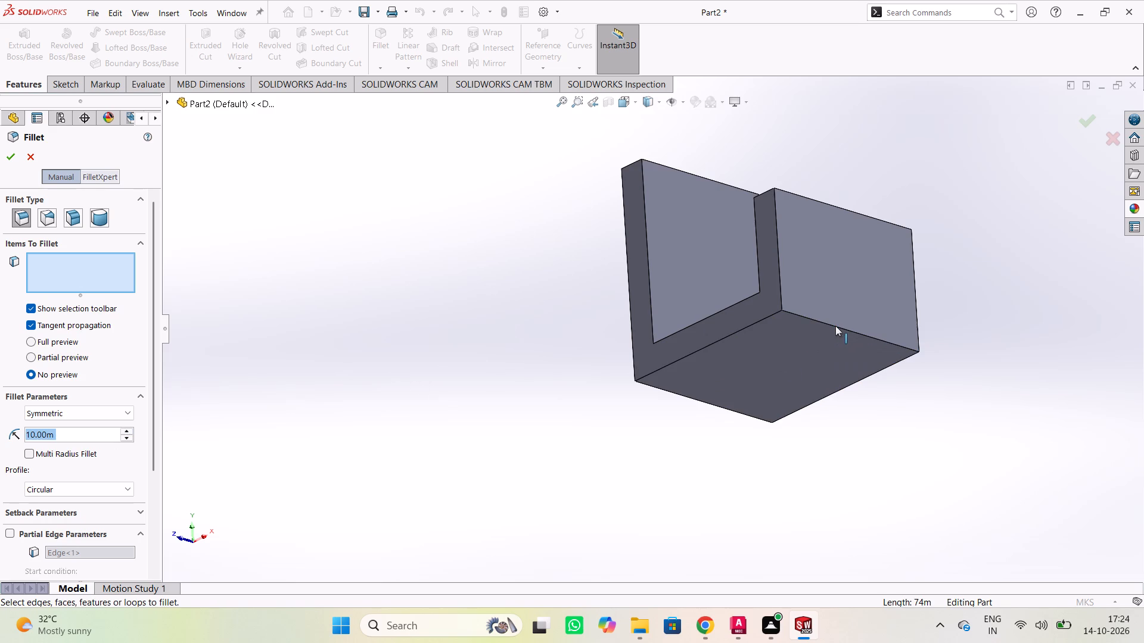
click(835, 326)
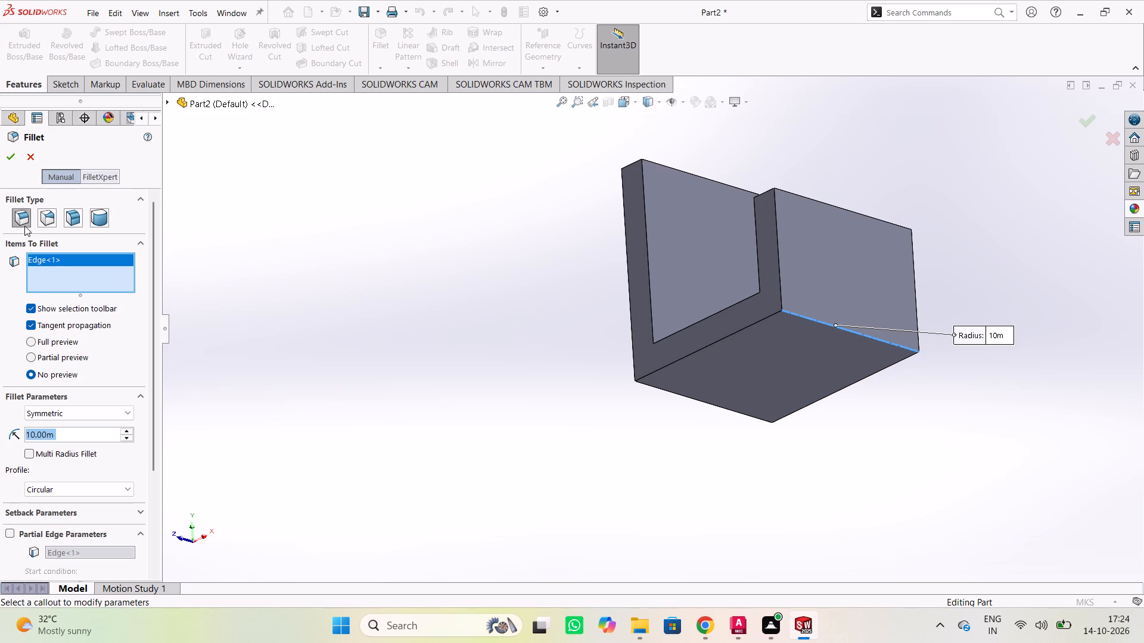
click(10, 155)
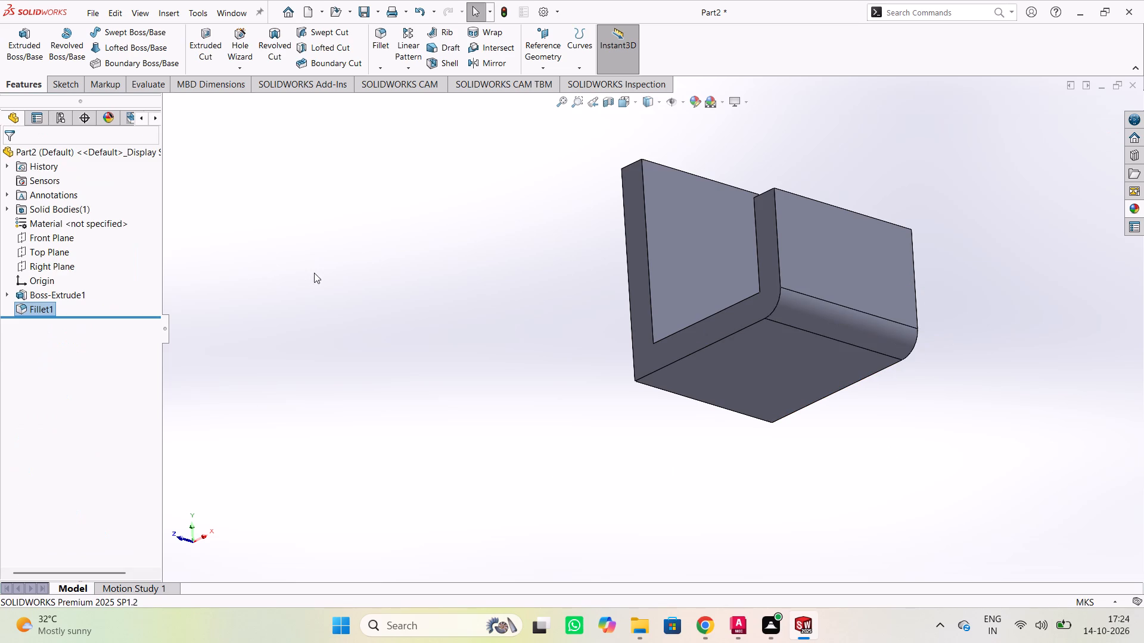
Fillet the outer bottom edge beneath the tall arm with a 10 m radius.
middle_drag(313, 273, 502, 153)
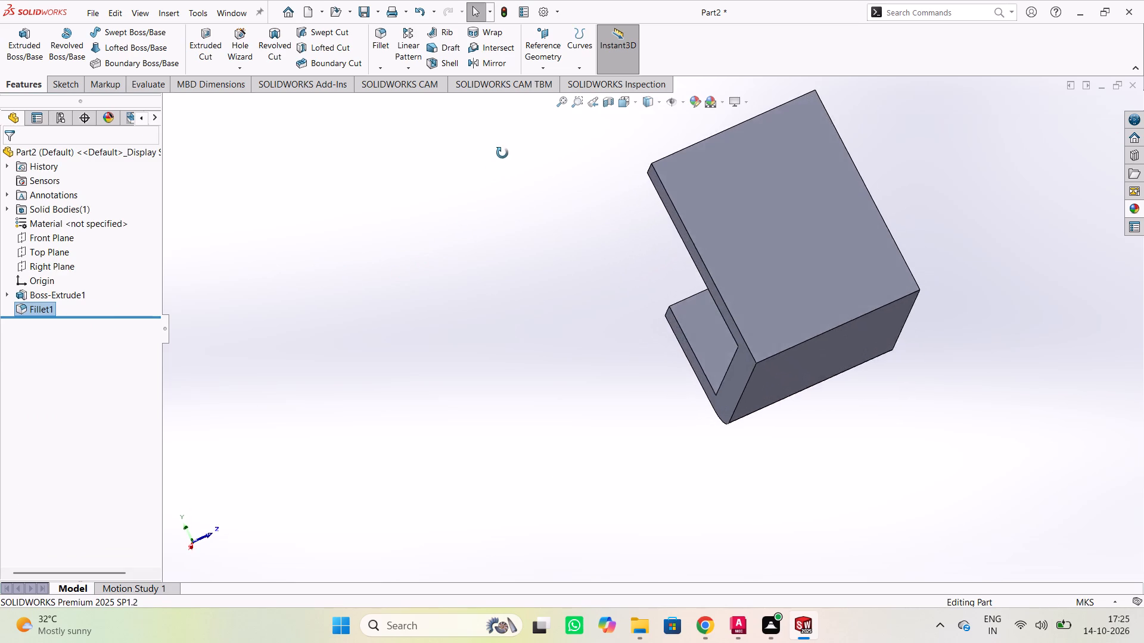
middle_drag(502, 153, 450, 156)
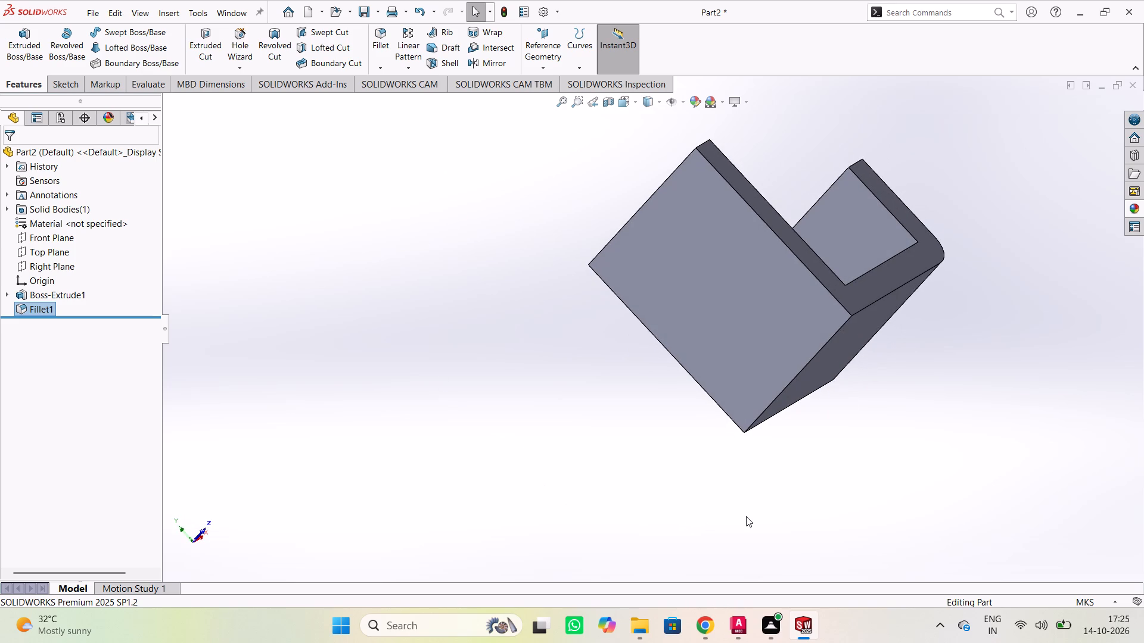
middle_drag(748, 512, 716, 444)
click(725, 363)
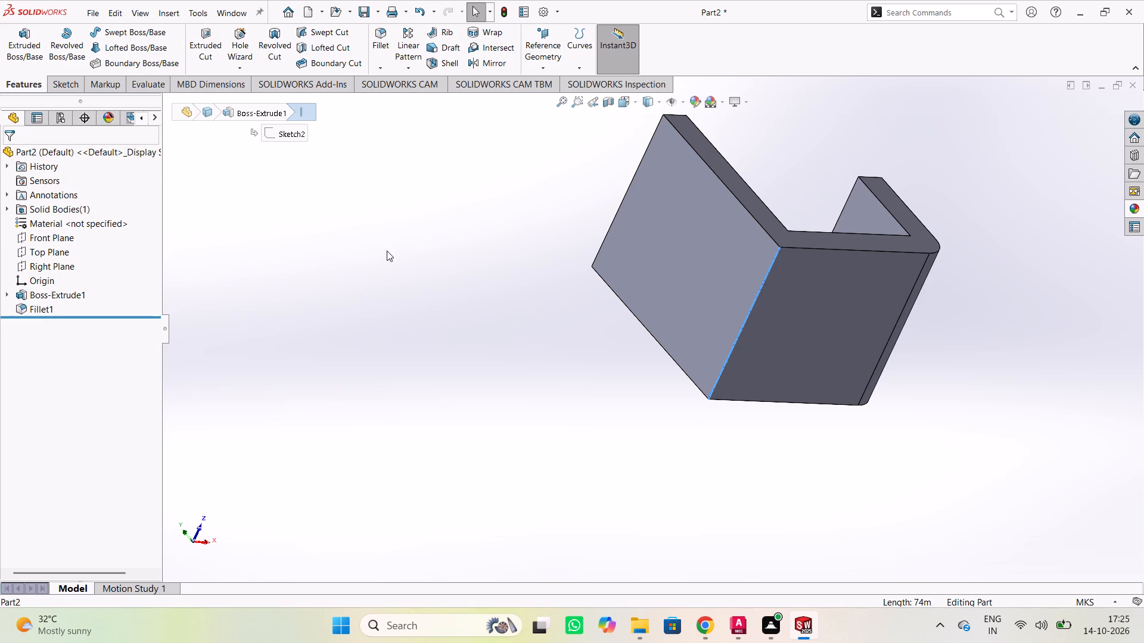
click(382, 45)
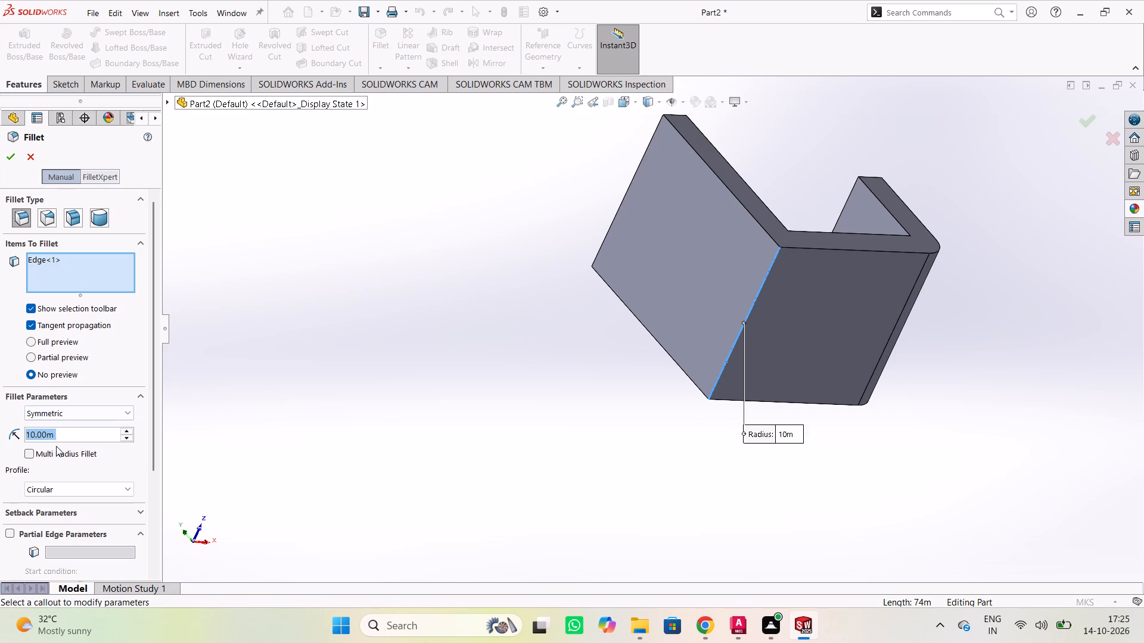
click(10, 158)
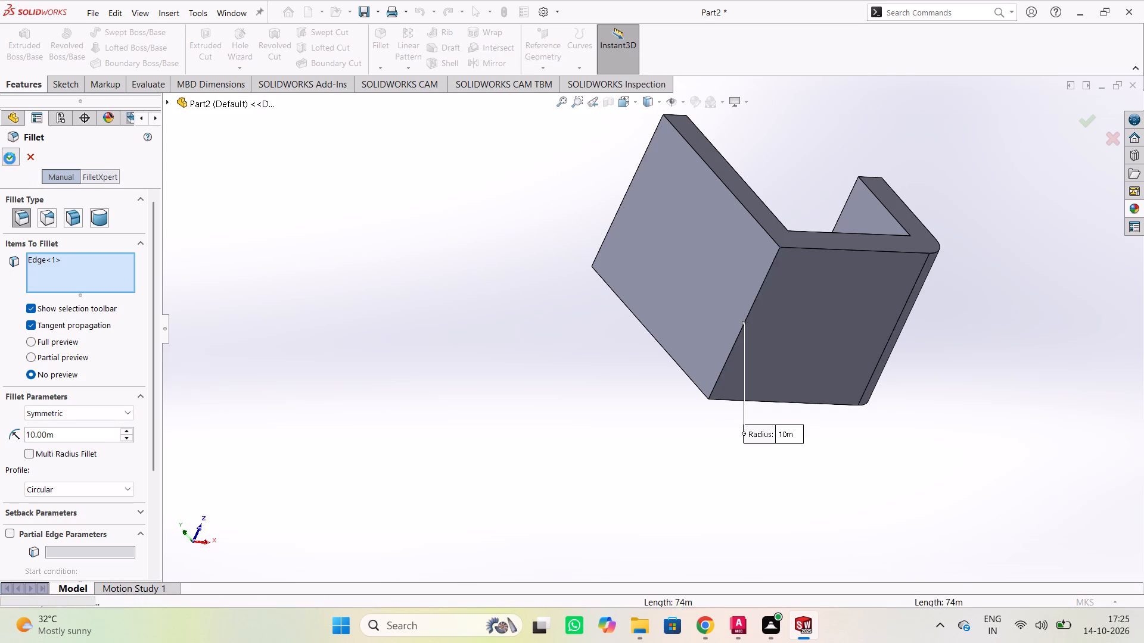
click(366, 258)
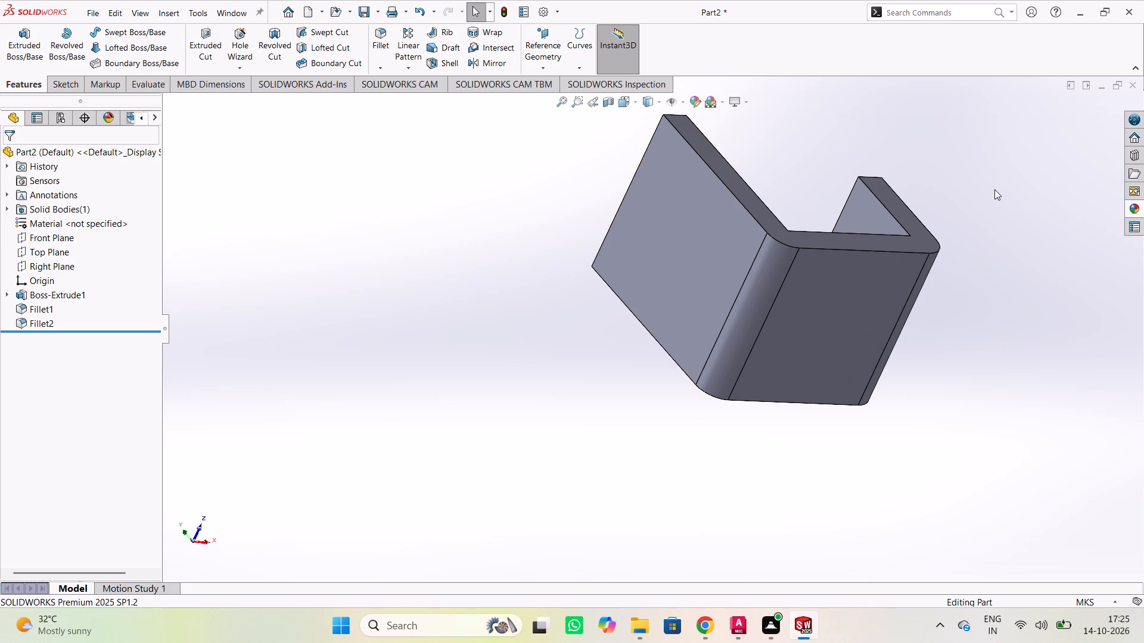
Start a new sketch on the short arm's flat outer face.
middle_drag(1002, 189, 862, 304)
click(816, 311)
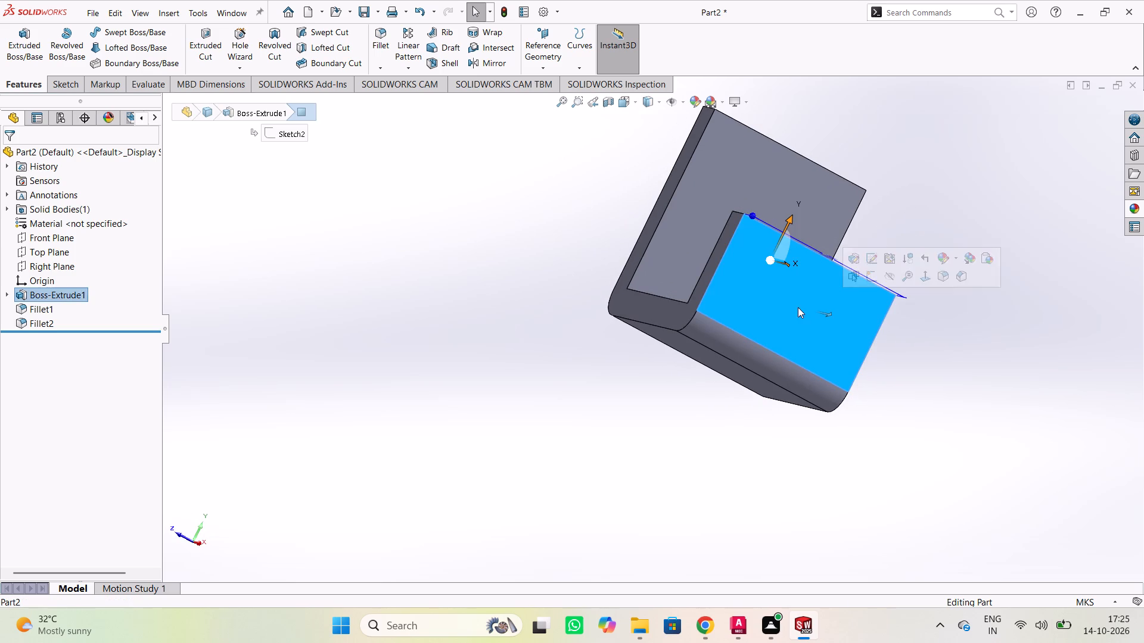
click(975, 372)
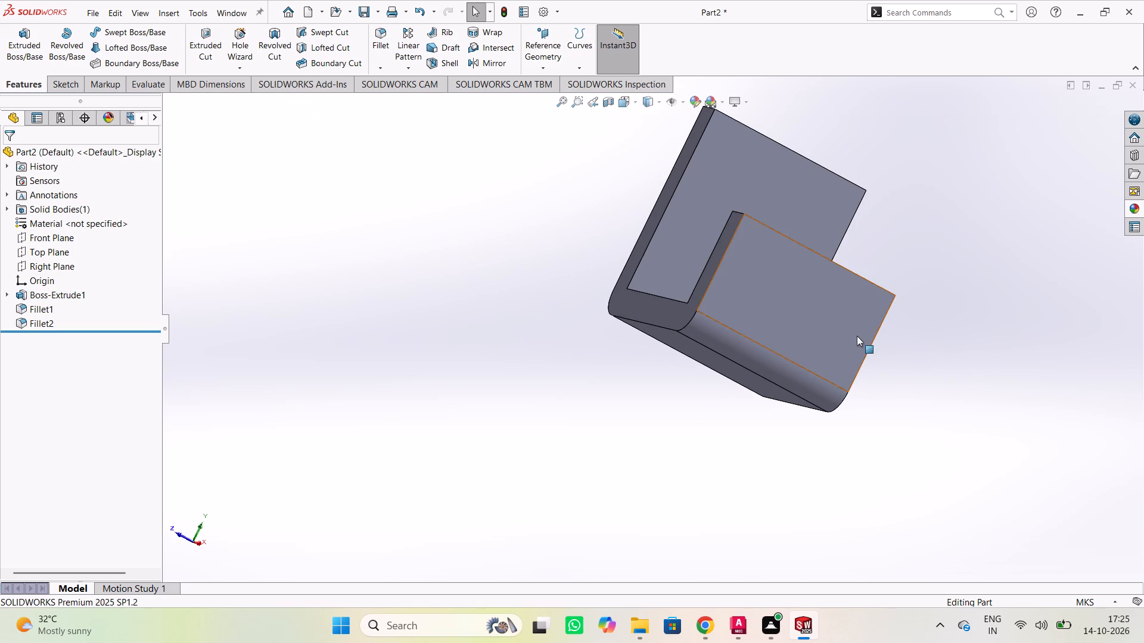
click(857, 336)
click(908, 302)
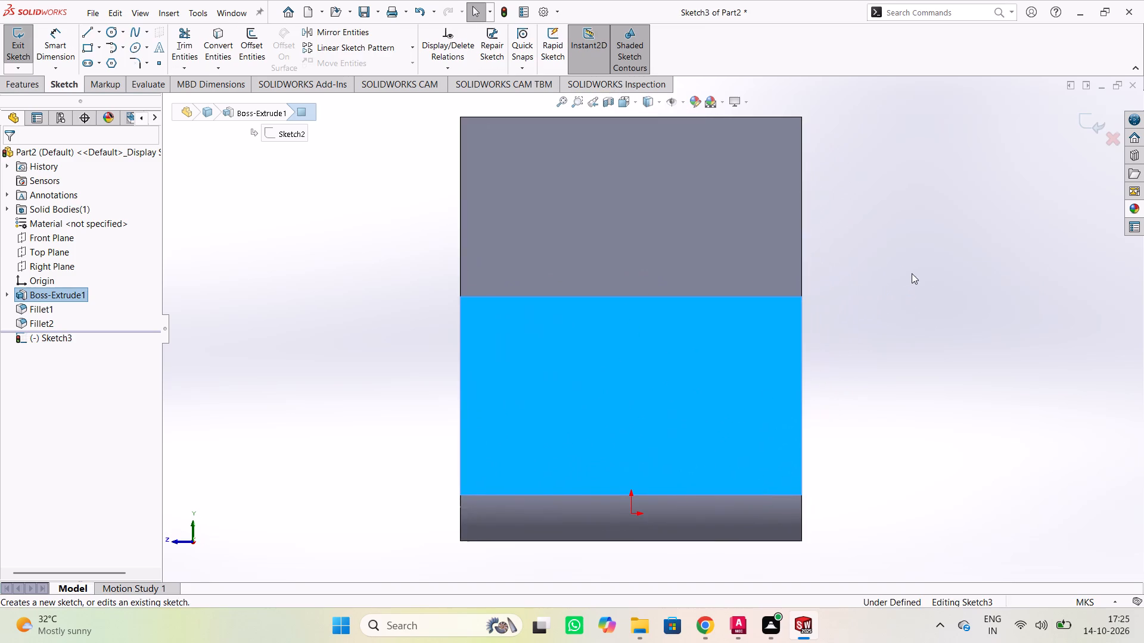
click(972, 266)
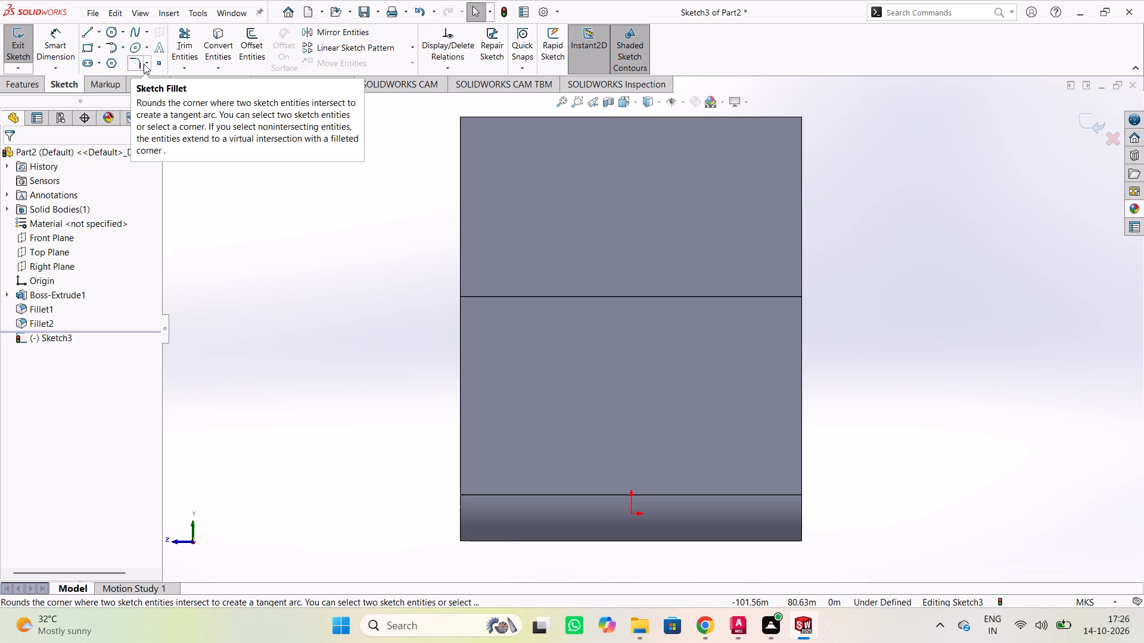
Trace the short arm's flat outer face with four connected lines, forming a closed rectangle 74 m wide and 43 m high.
click(86, 37)
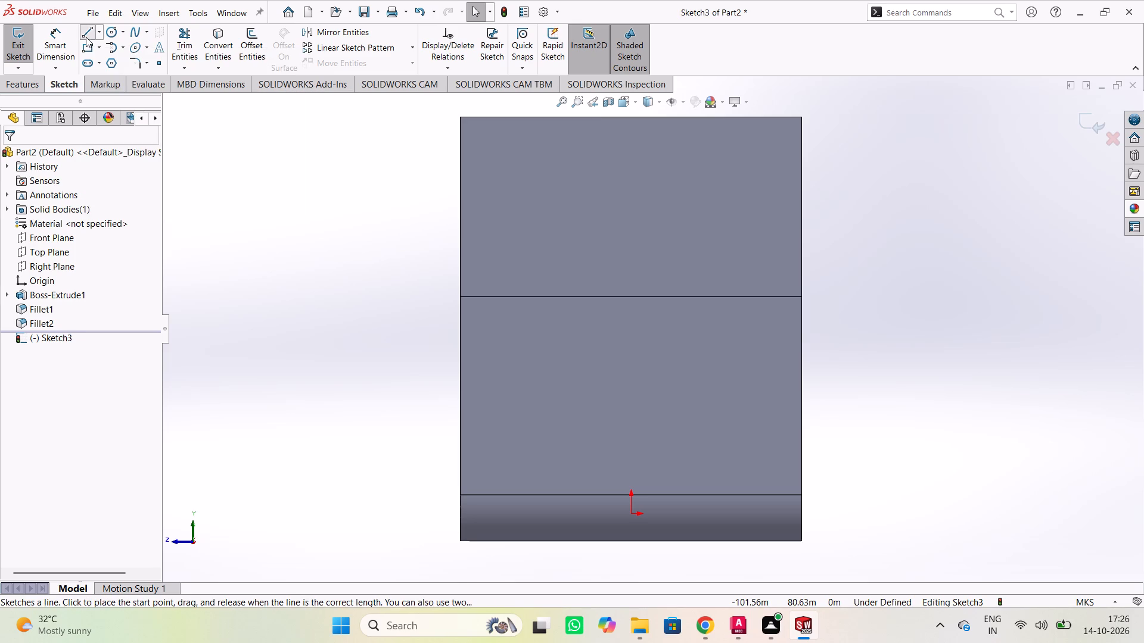
click(461, 296)
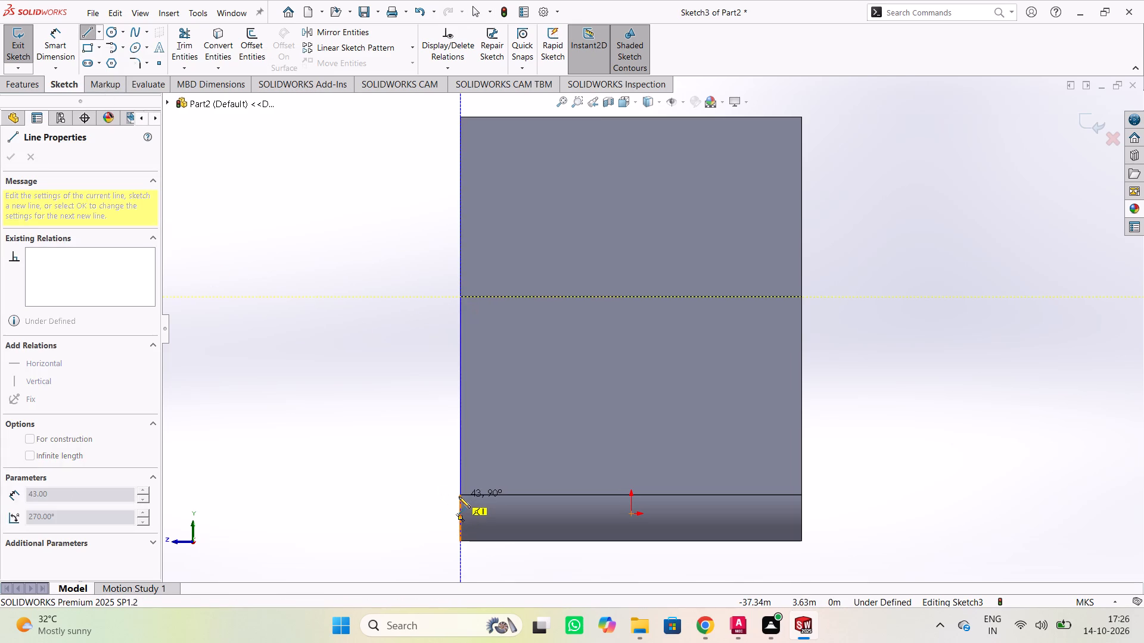
click(459, 494)
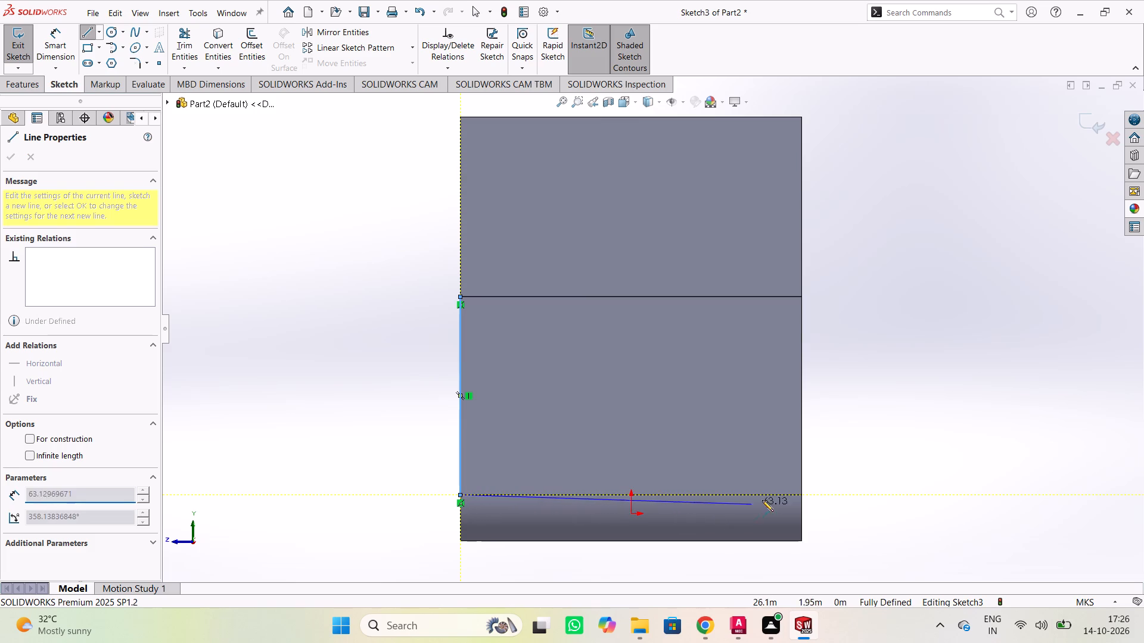
click(801, 497)
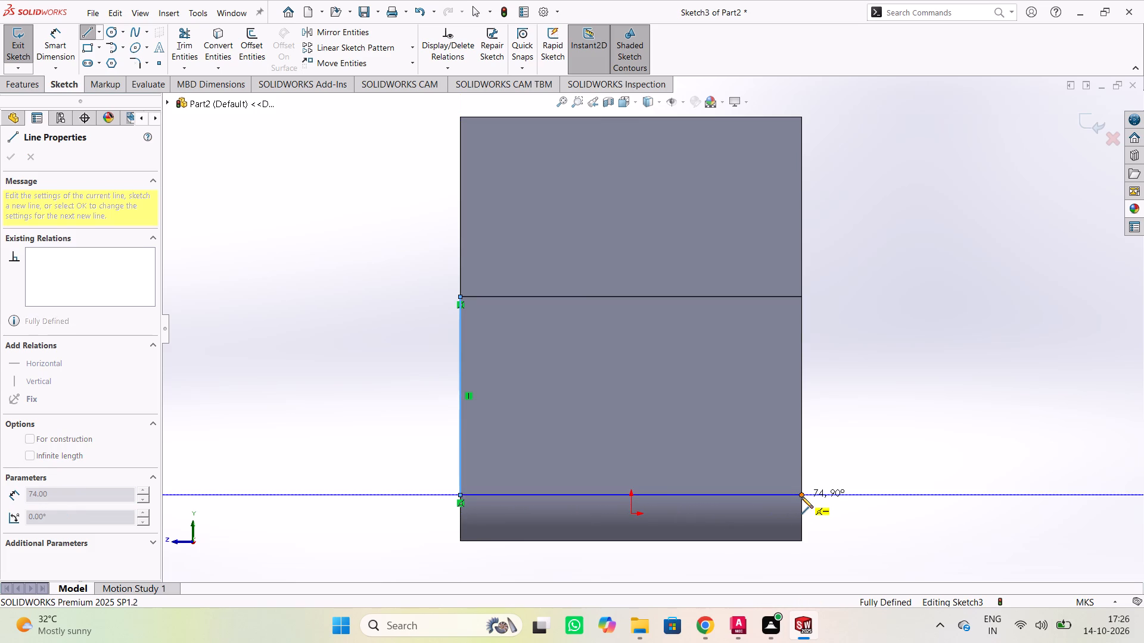
click(801, 298)
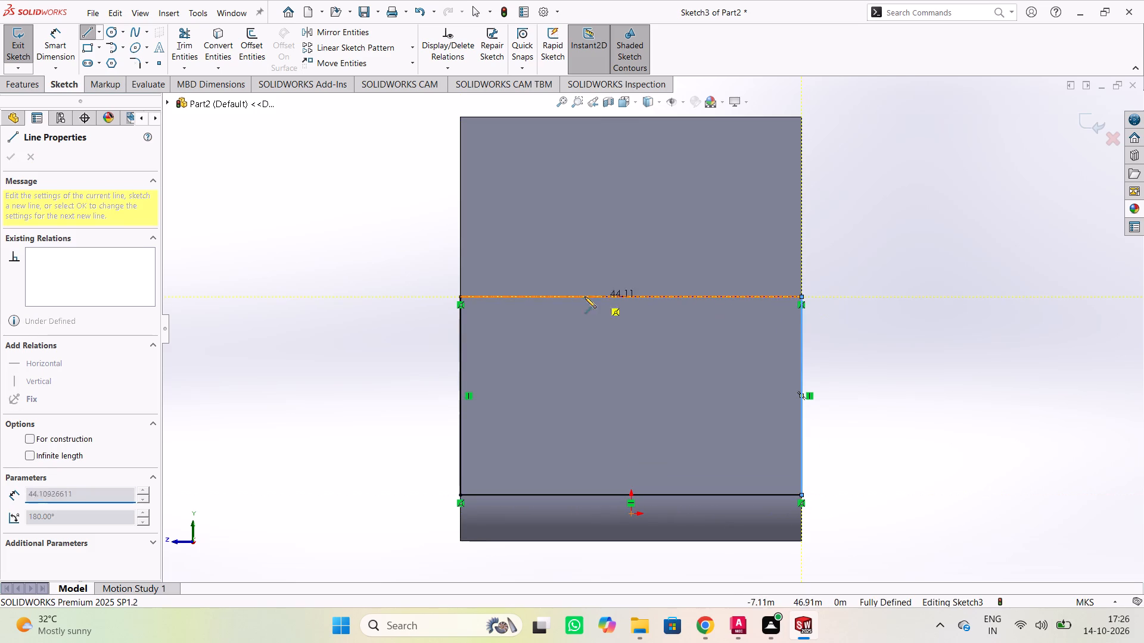
click(459, 296)
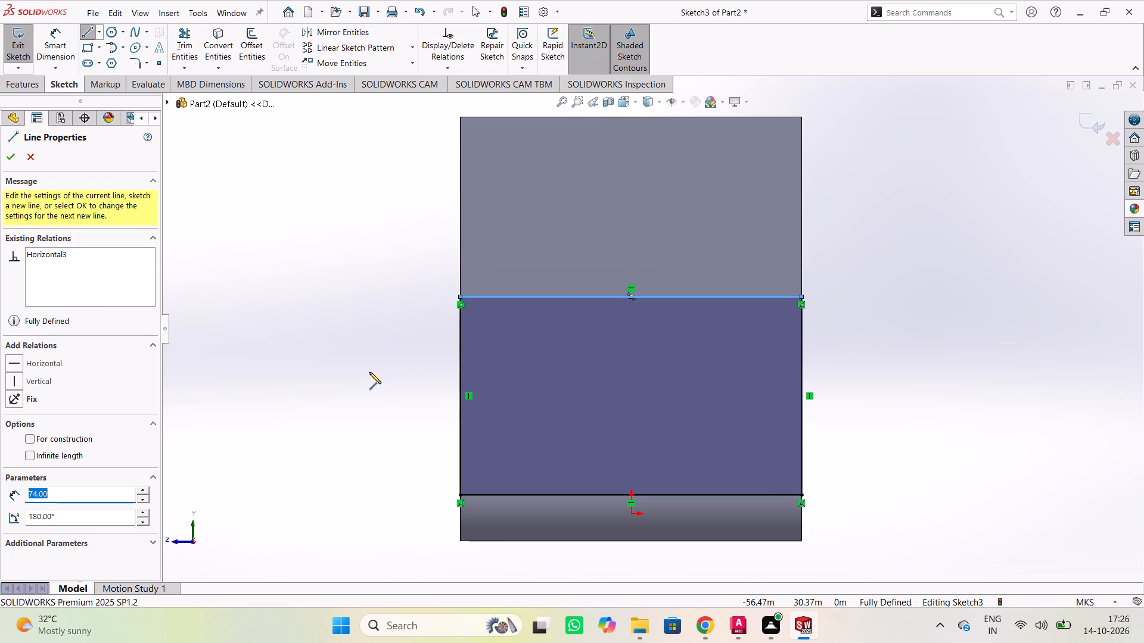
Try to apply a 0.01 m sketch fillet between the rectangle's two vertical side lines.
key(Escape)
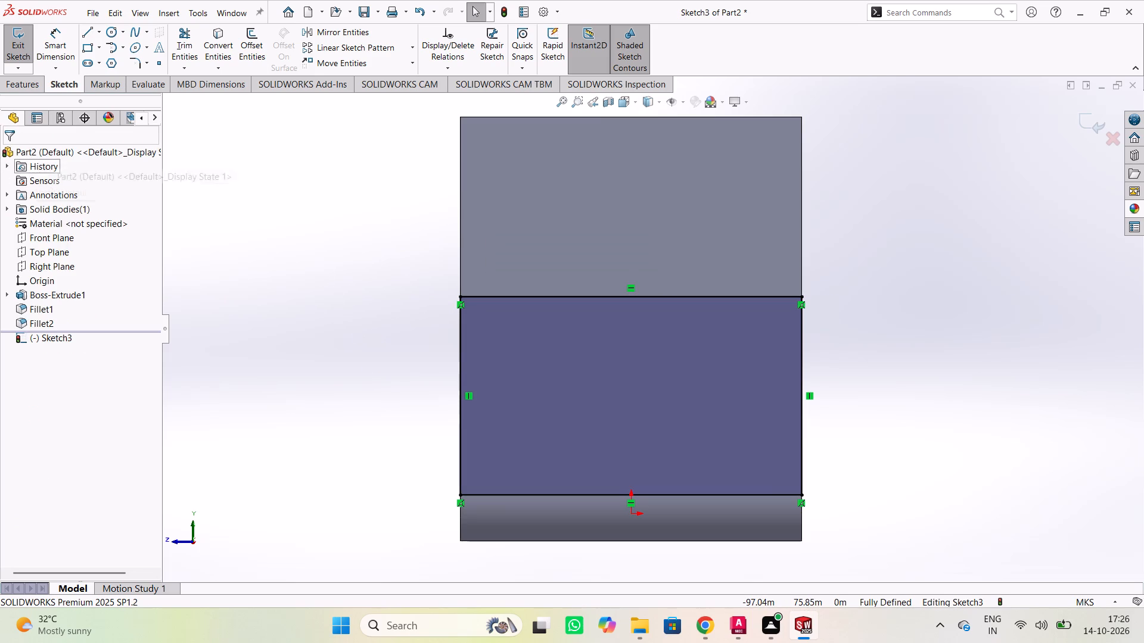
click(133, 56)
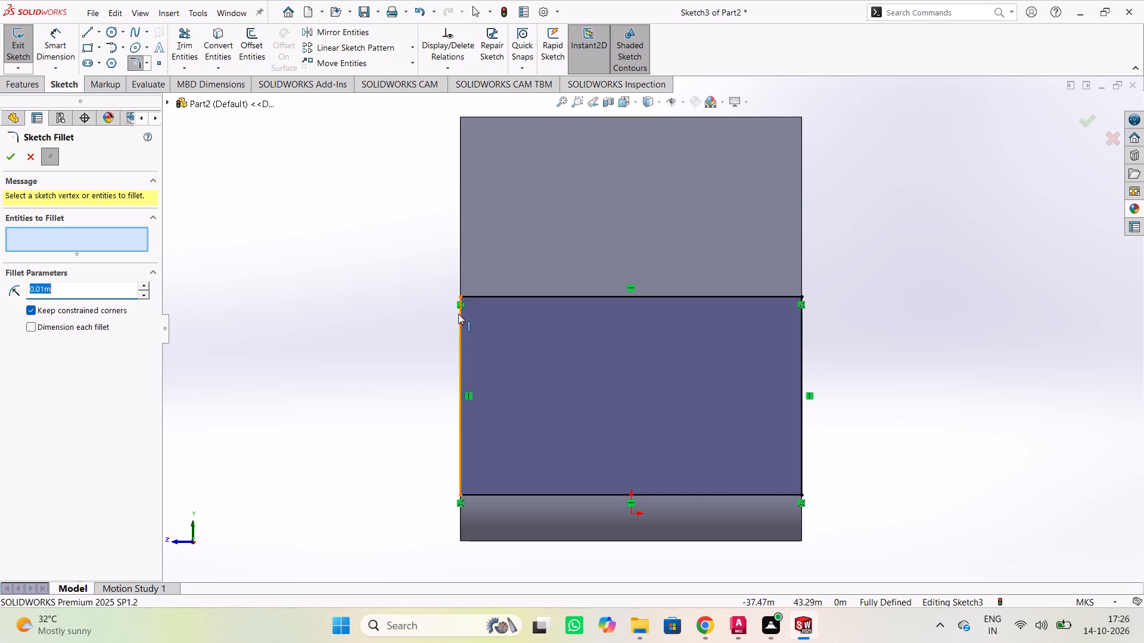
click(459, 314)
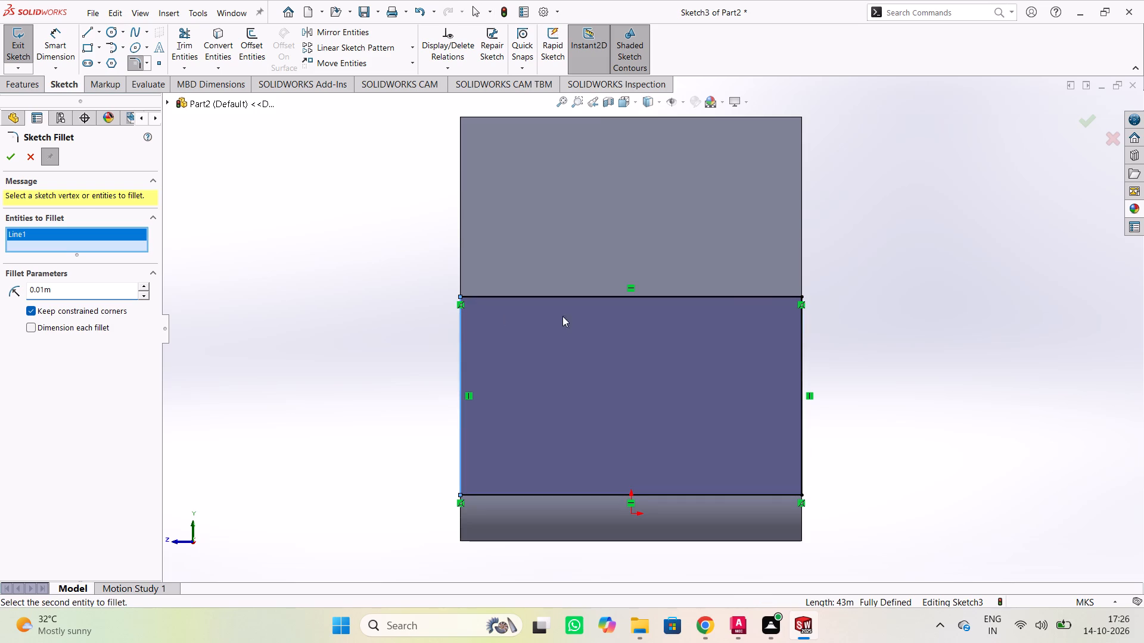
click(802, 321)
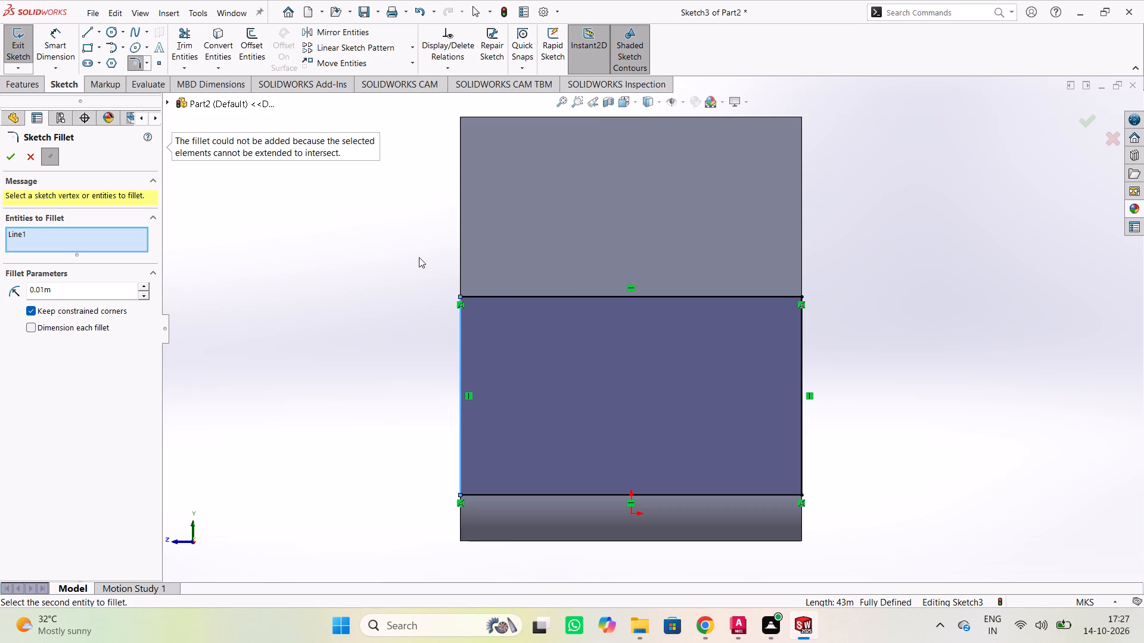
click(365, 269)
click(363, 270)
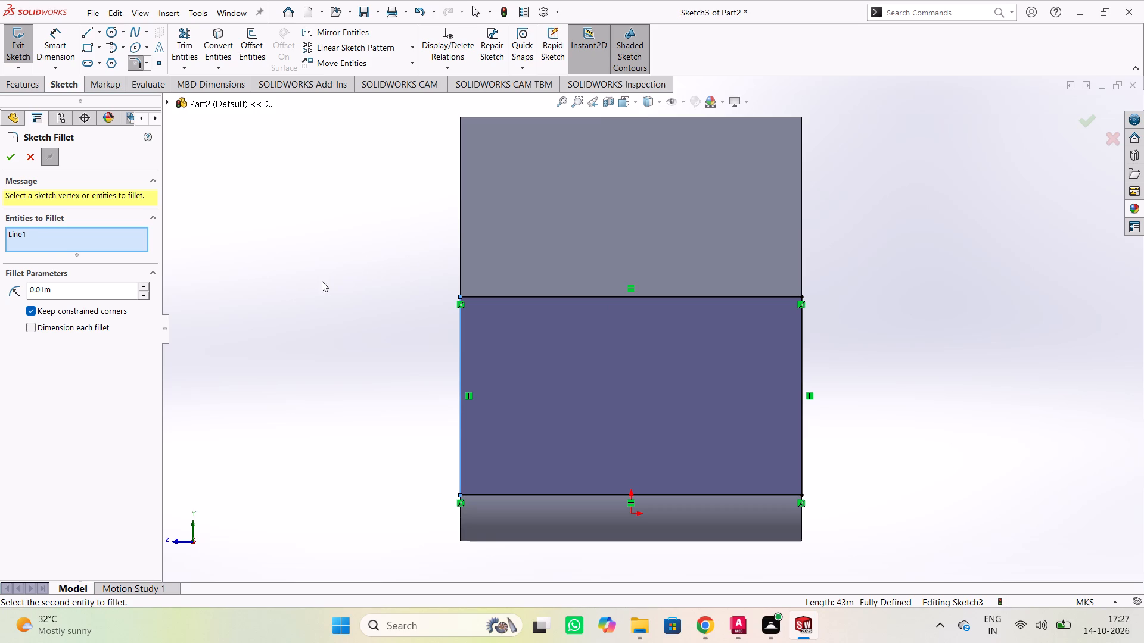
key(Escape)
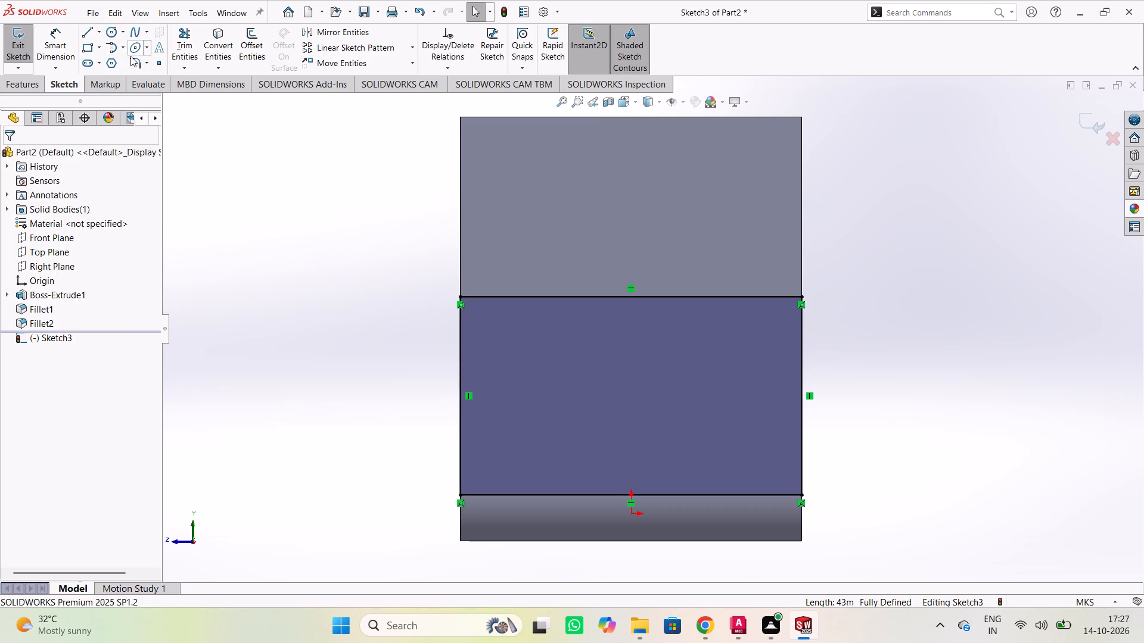
Draw a vertical centerline about 92 m long, downward from the midpoint of the rectangle's top line to below the part.
click(99, 31)
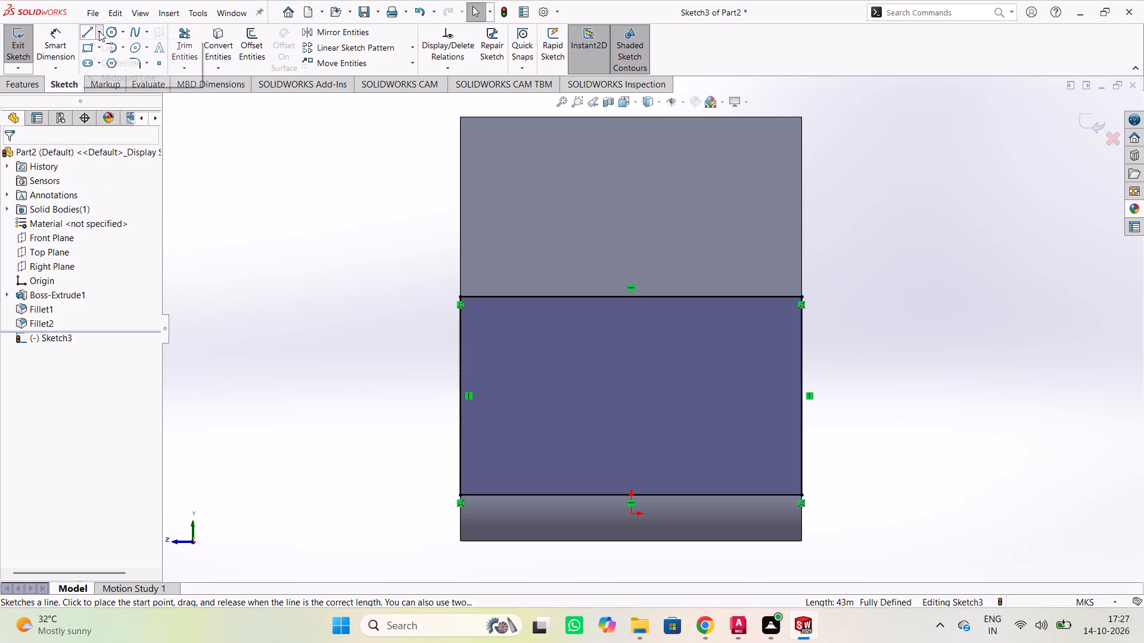
click(99, 28)
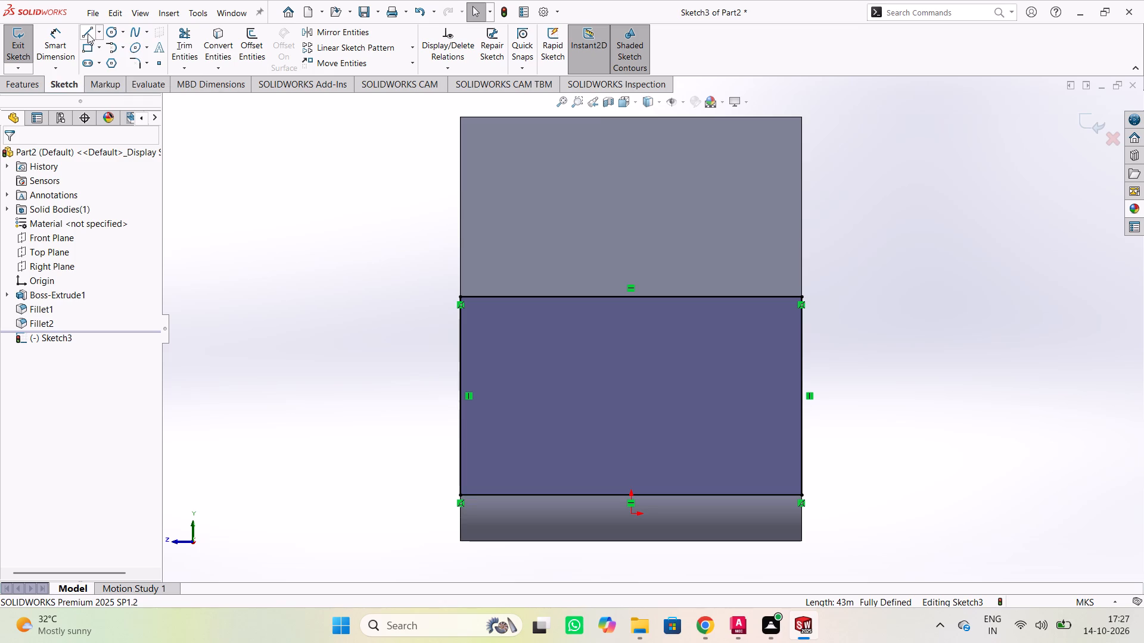
click(97, 28)
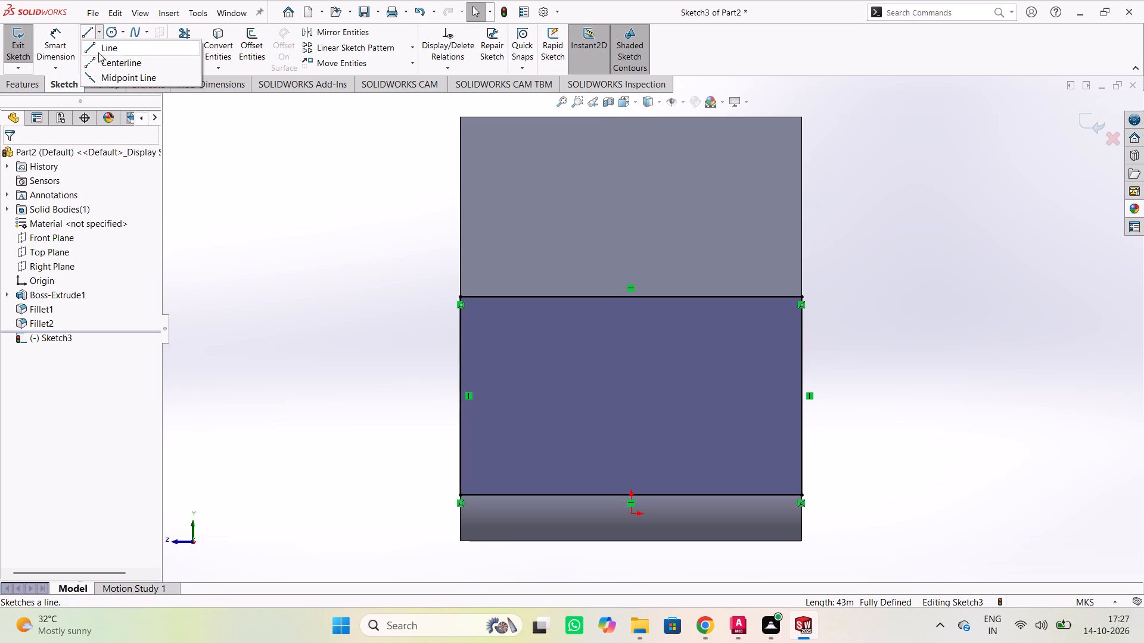
click(91, 58)
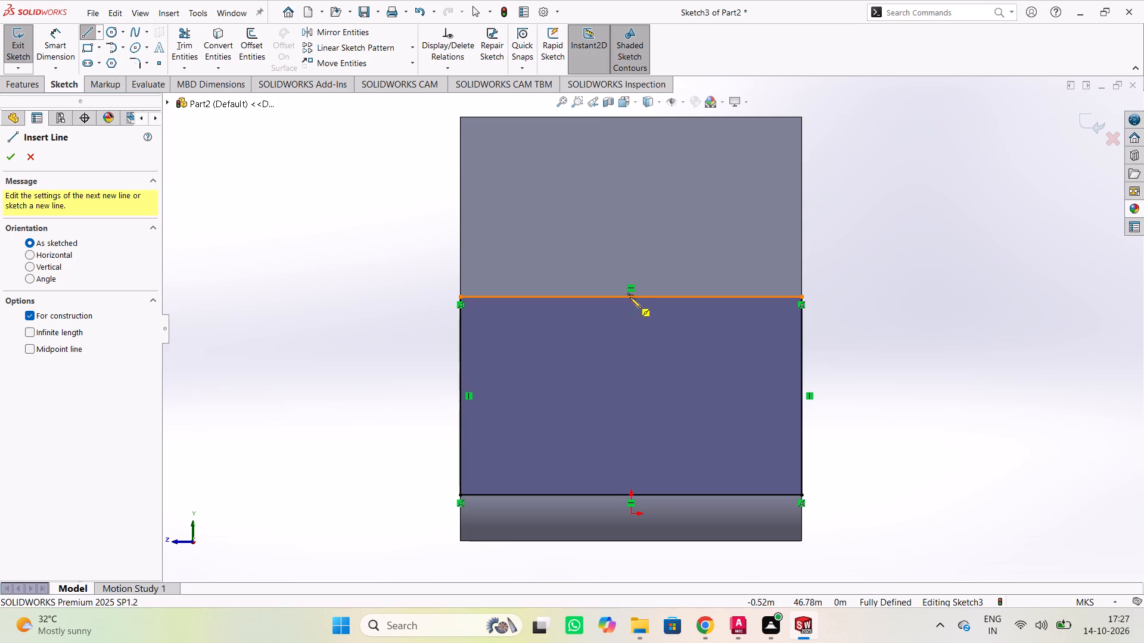
click(631, 296)
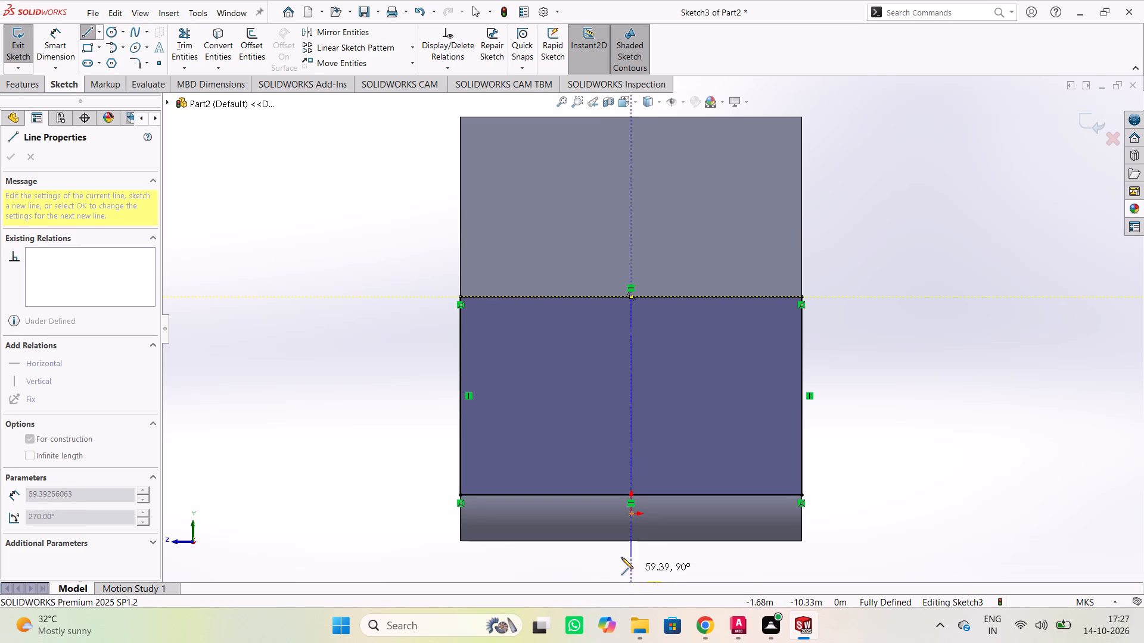
scroll(621, 557, down, 3)
scroll(624, 550, up, 5)
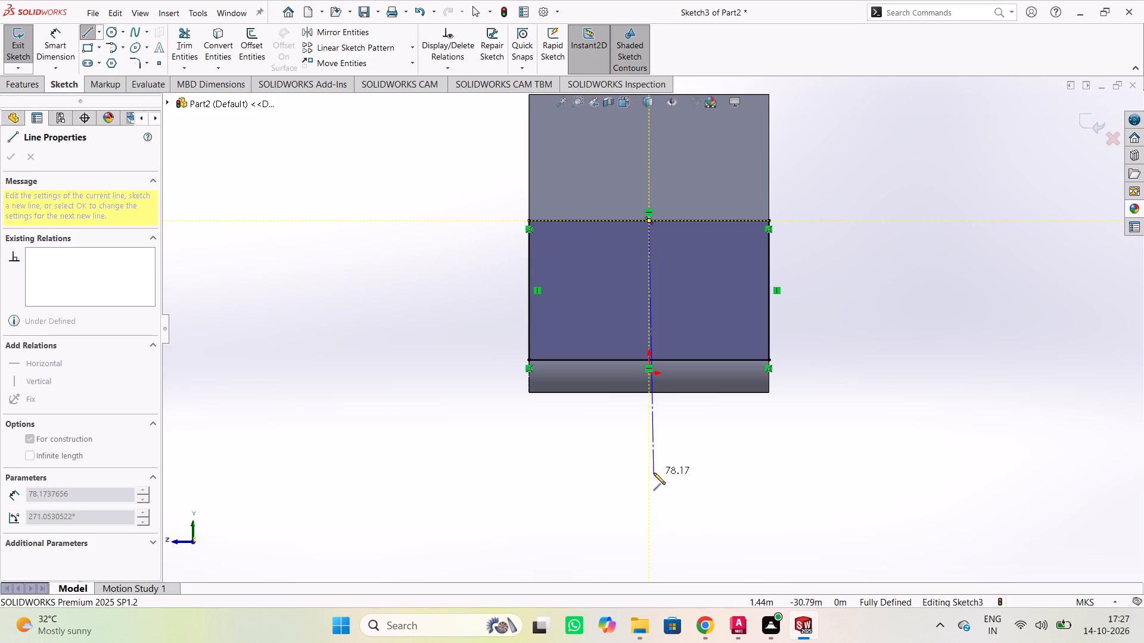
click(648, 519)
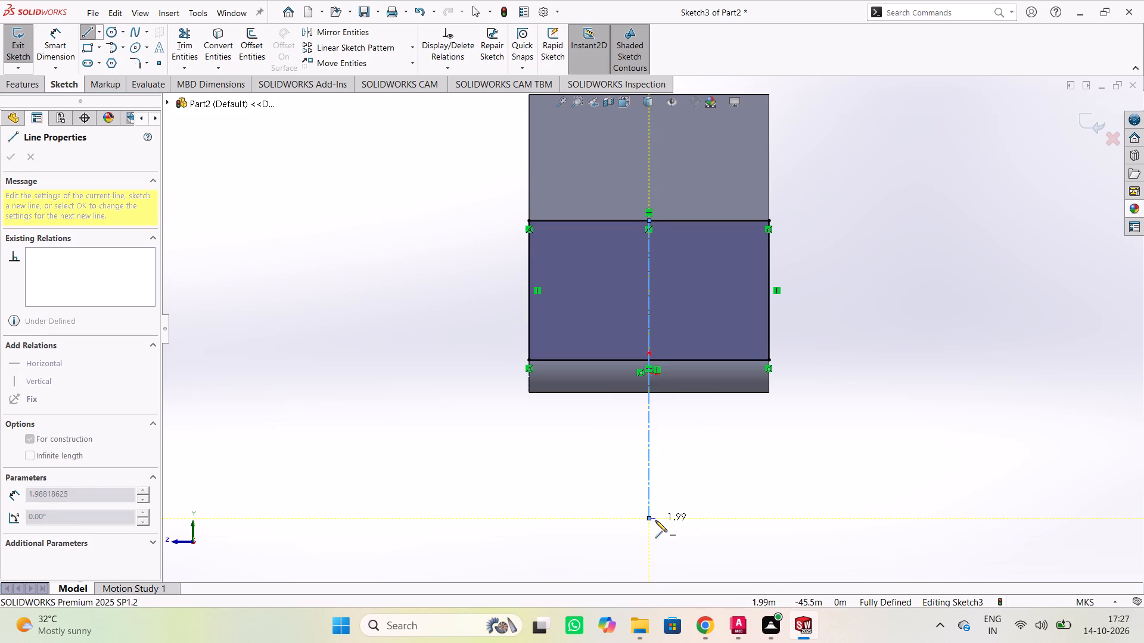
key(Escape)
Dimension the vertical centerline's length to 90 m.
right_click(676, 480)
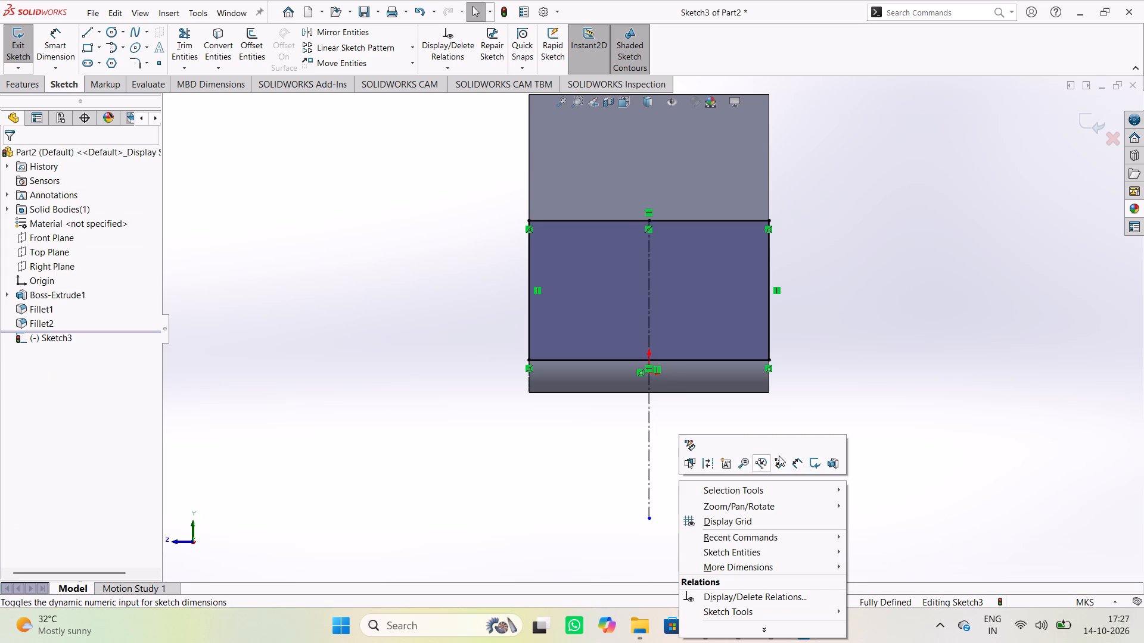
click(794, 462)
click(650, 468)
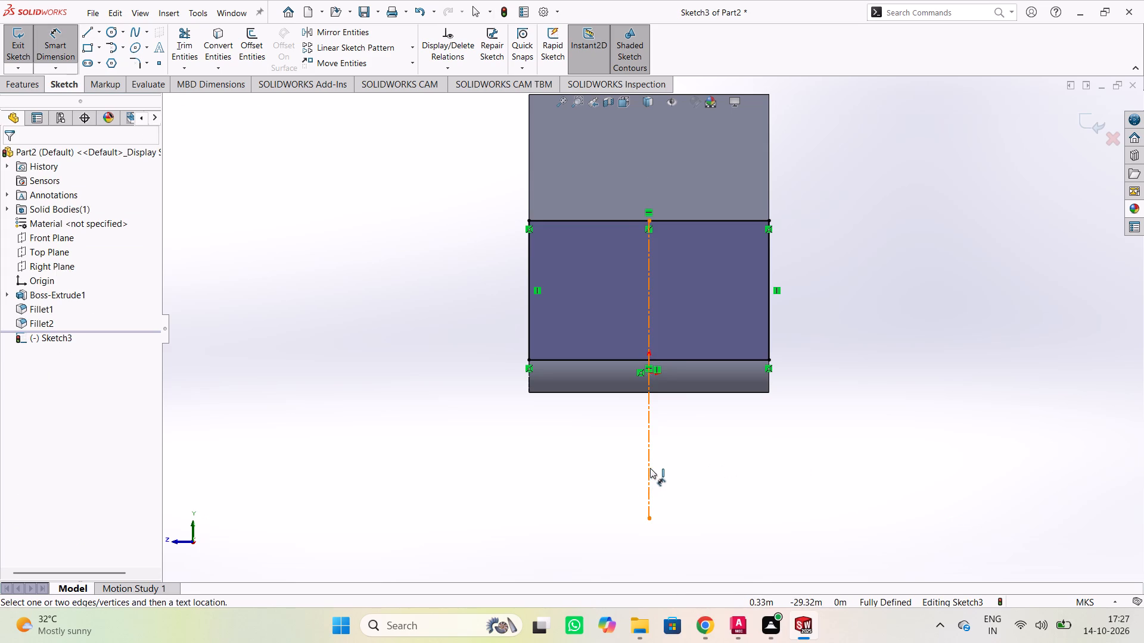
click(568, 472)
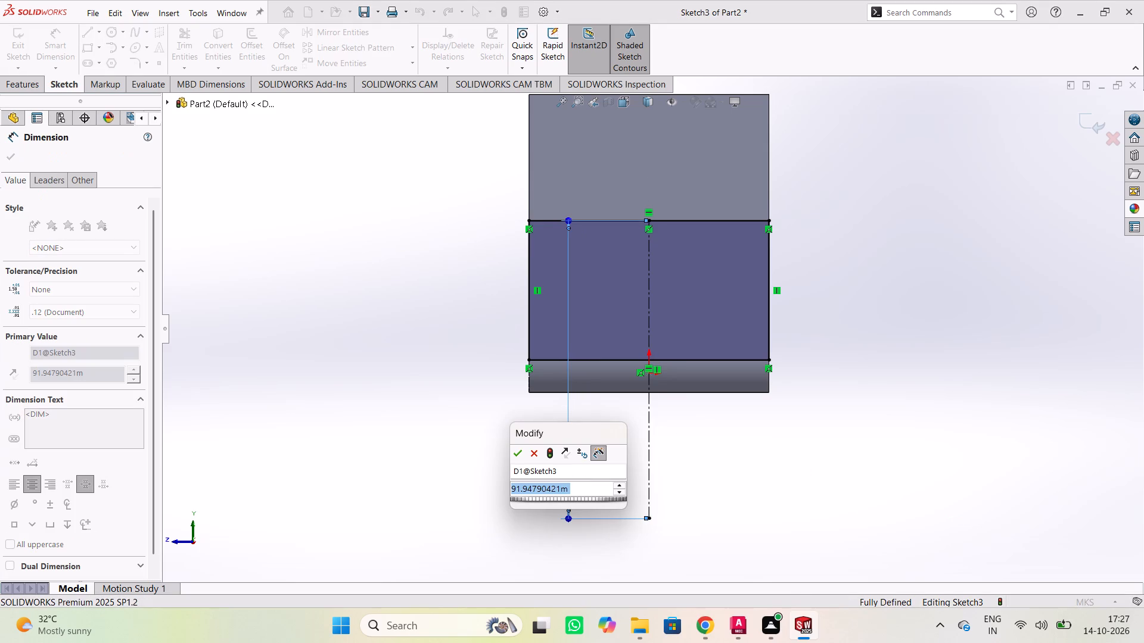
text(90)
key(Return)
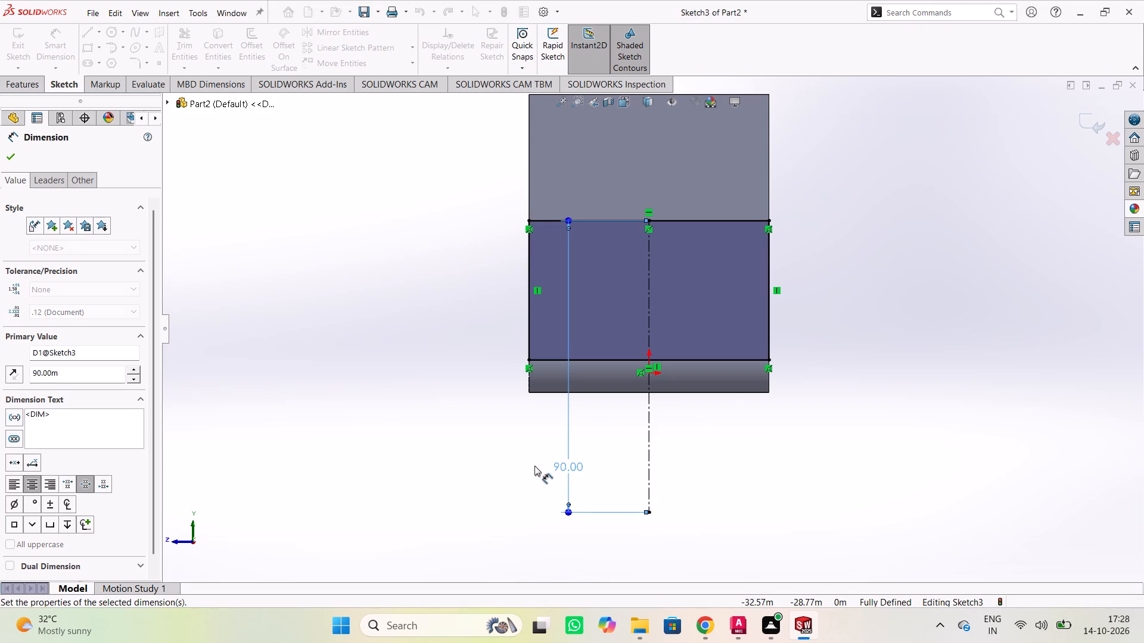
key(Escape)
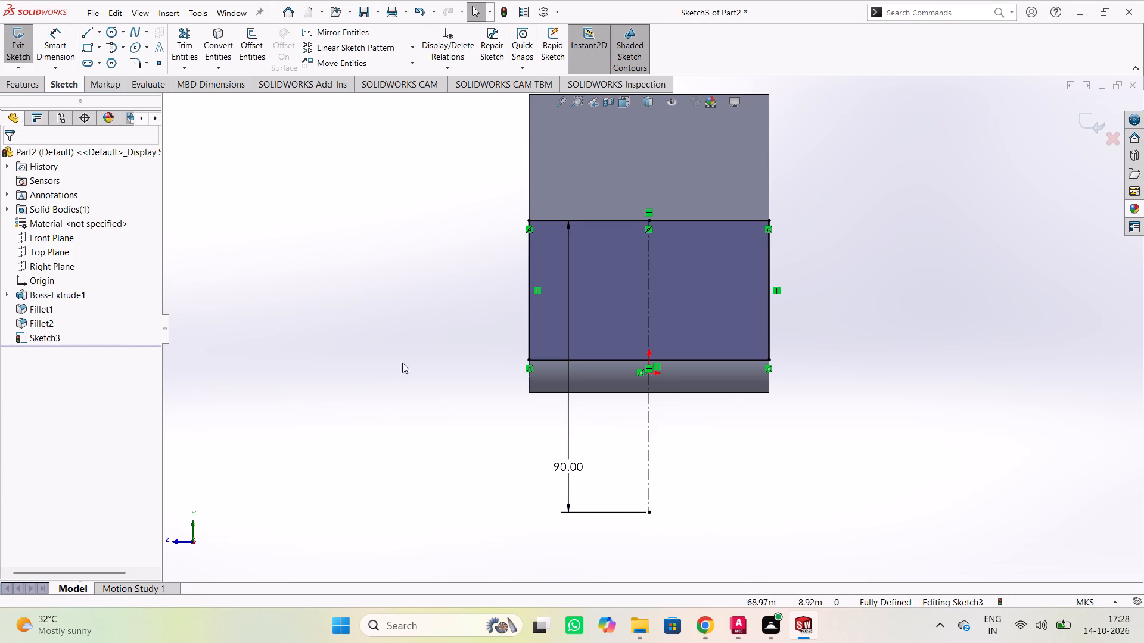
Sketch a 90 m radius circle centred on the centerline's lower endpoint and passing through the midpoint of the rectangle's top line.
click(110, 33)
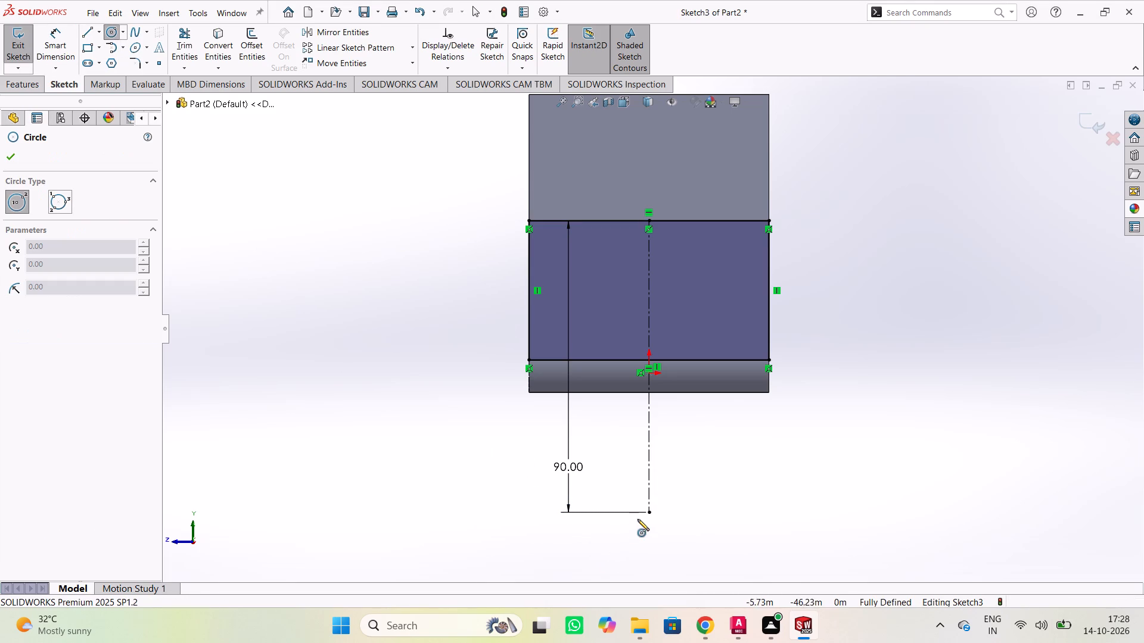
click(648, 514)
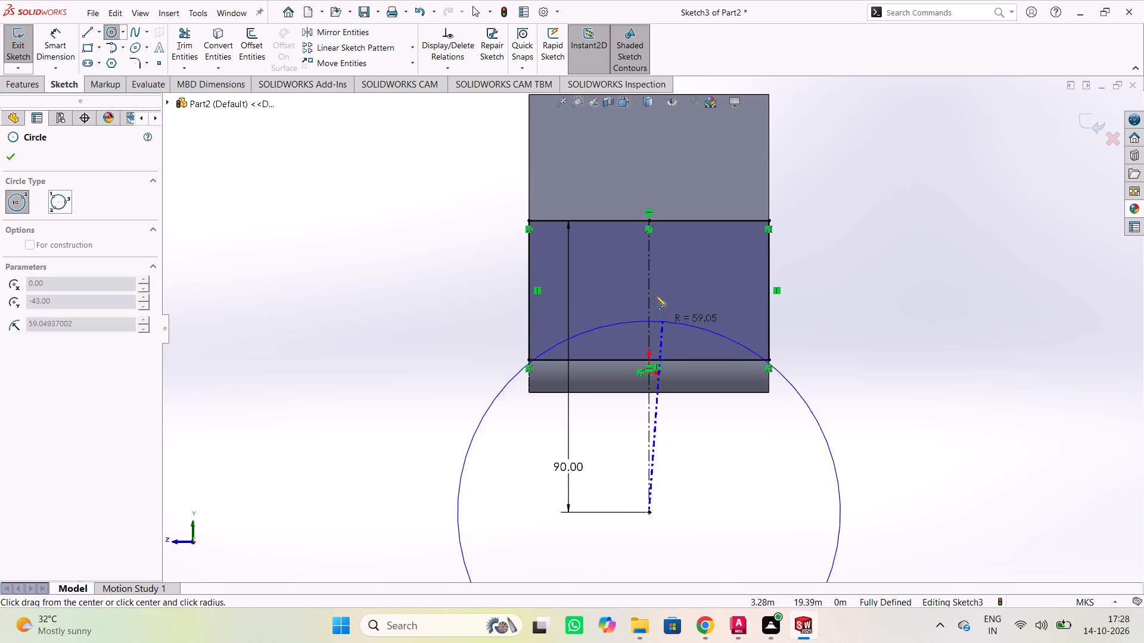
click(648, 220)
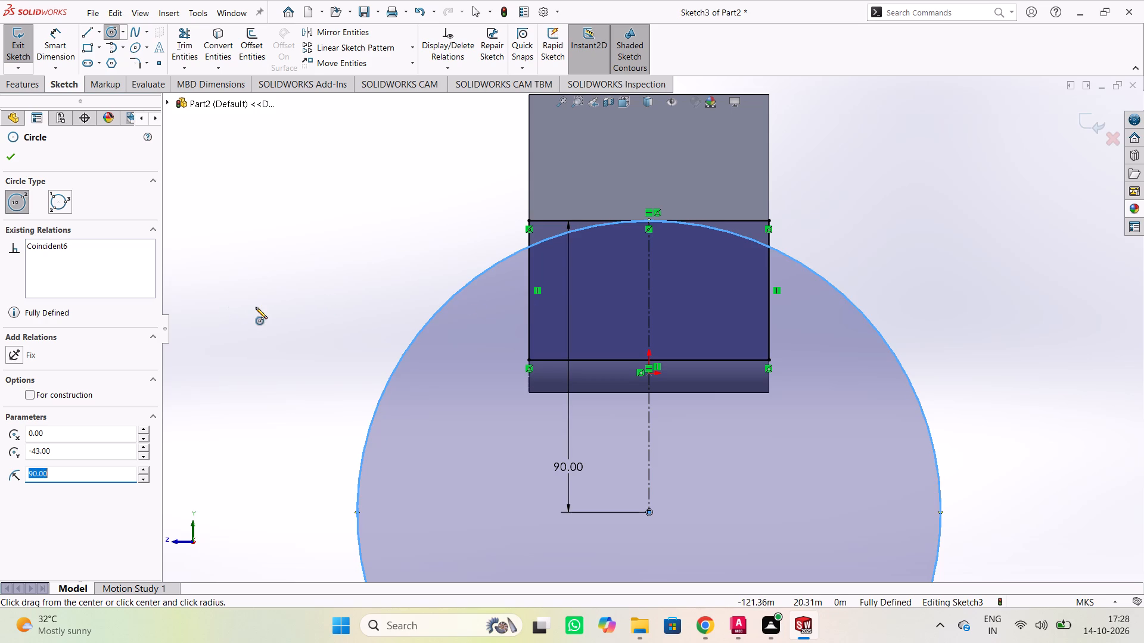
key(Escape)
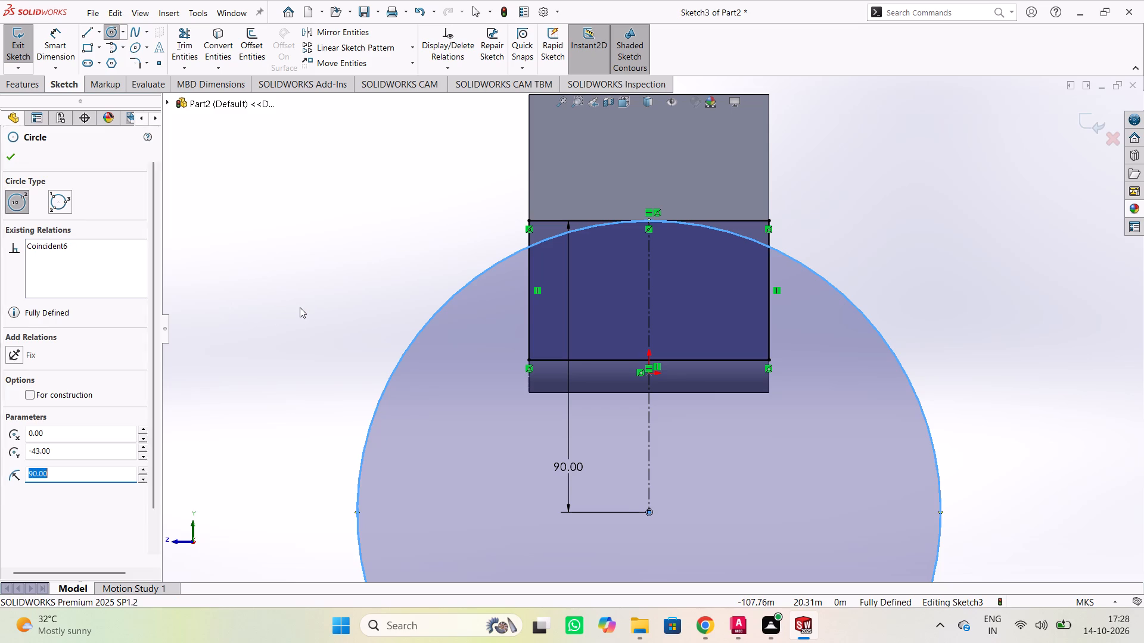
click(319, 292)
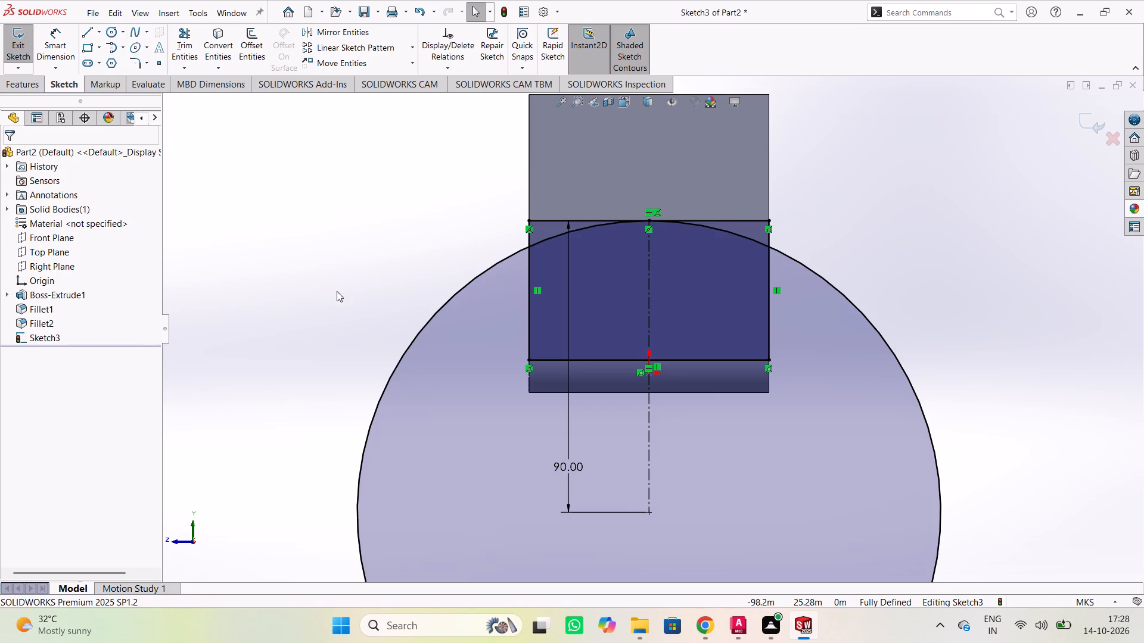
Examine the circle and the rectangle's side line near their crossing, including their properties and existing relations.
scroll(894, 191, down, 1)
scroll(894, 191, up, 1)
scroll(894, 191, down, 1)
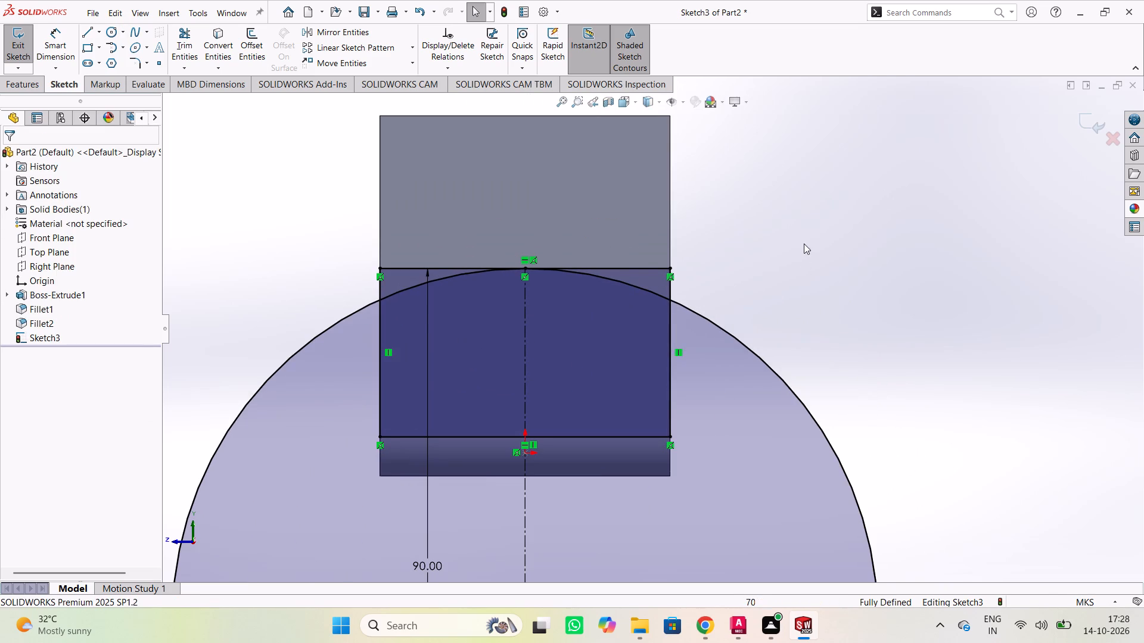
scroll(806, 248, down, 1)
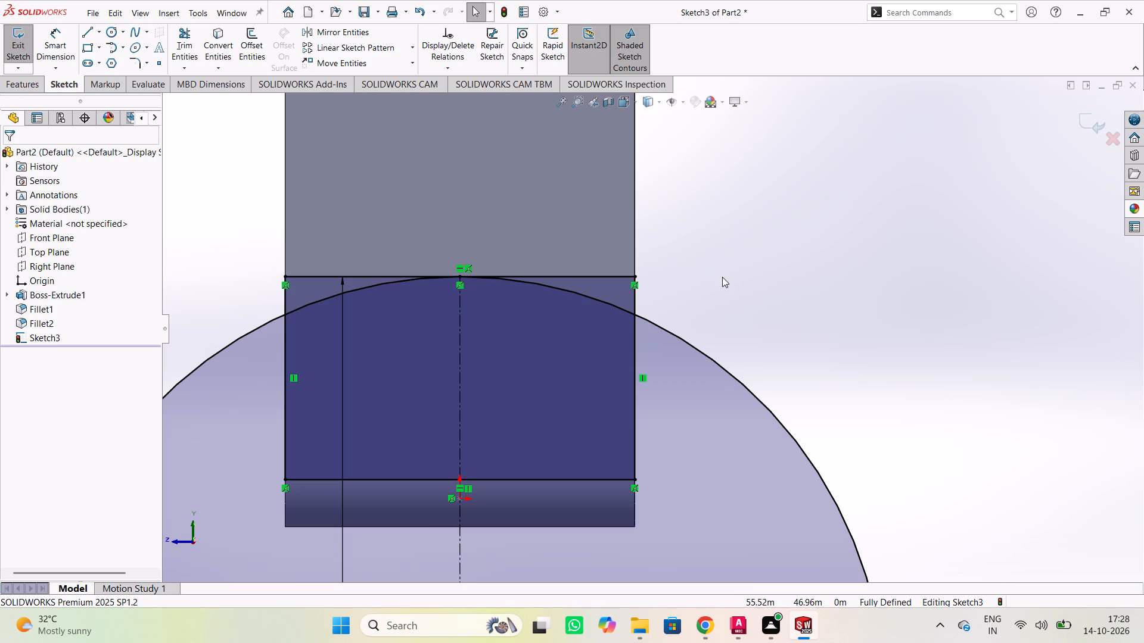
click(635, 303)
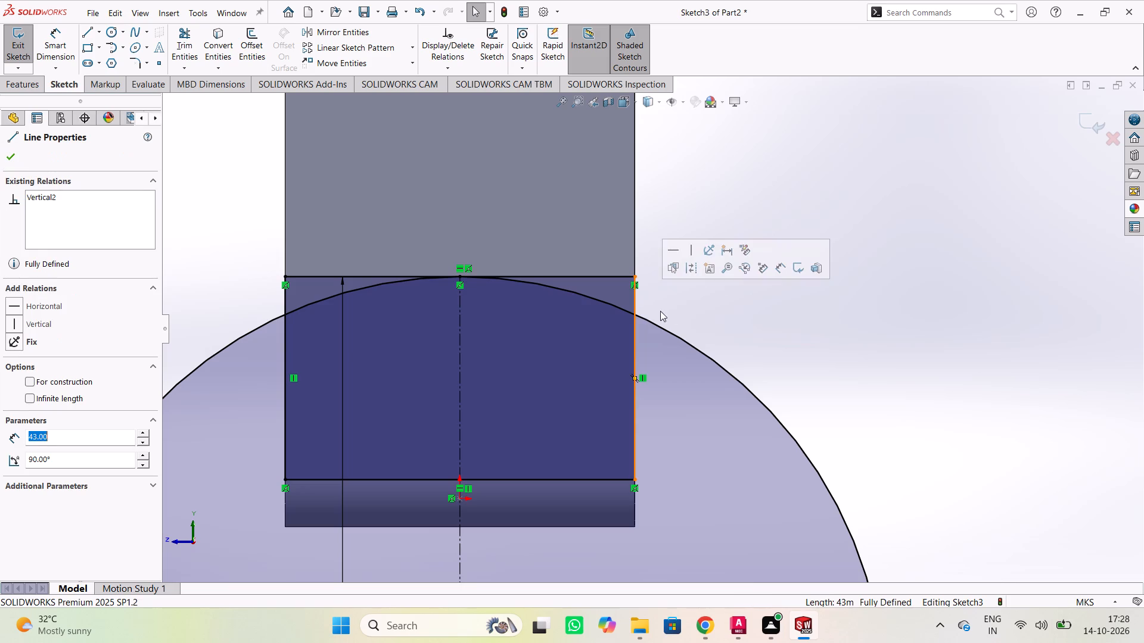
click(658, 324)
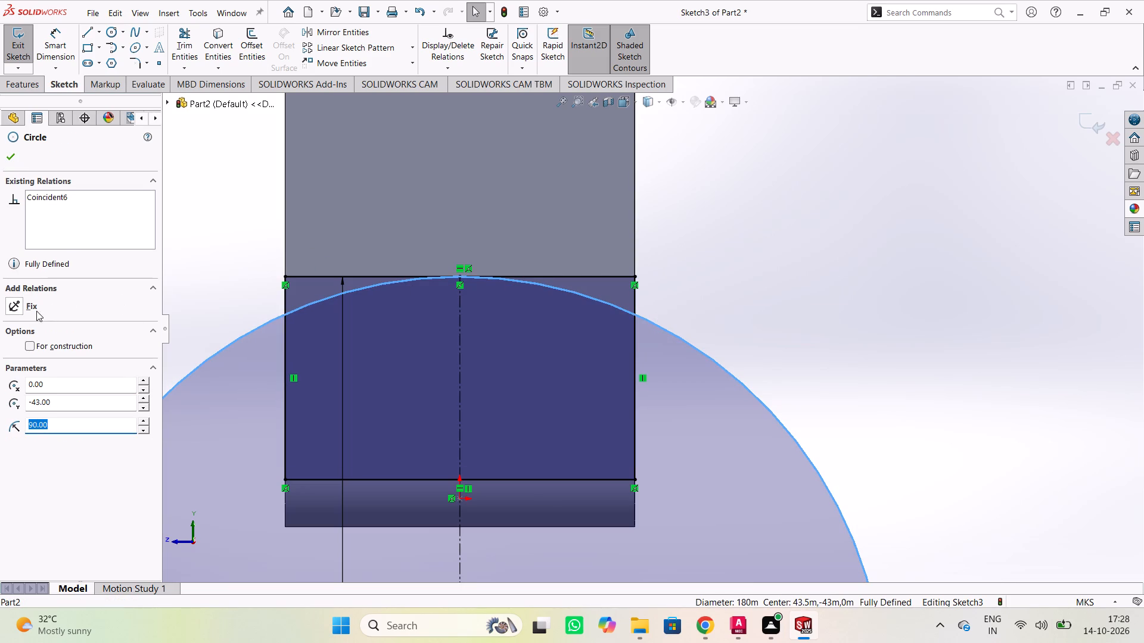
click(14, 202)
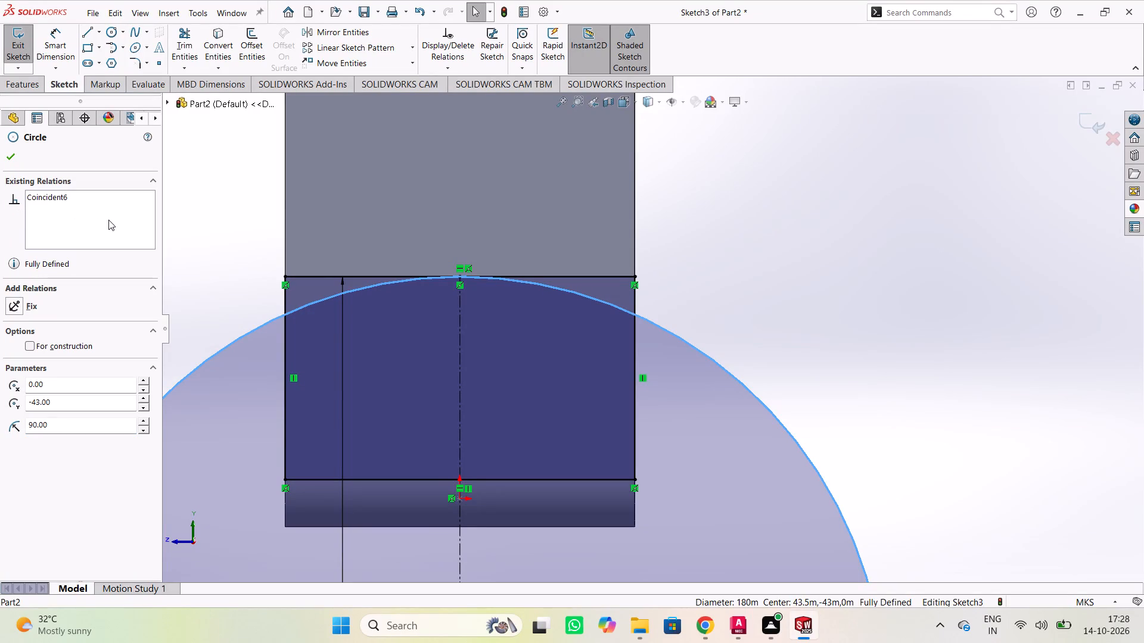
click(842, 260)
key(Escape)
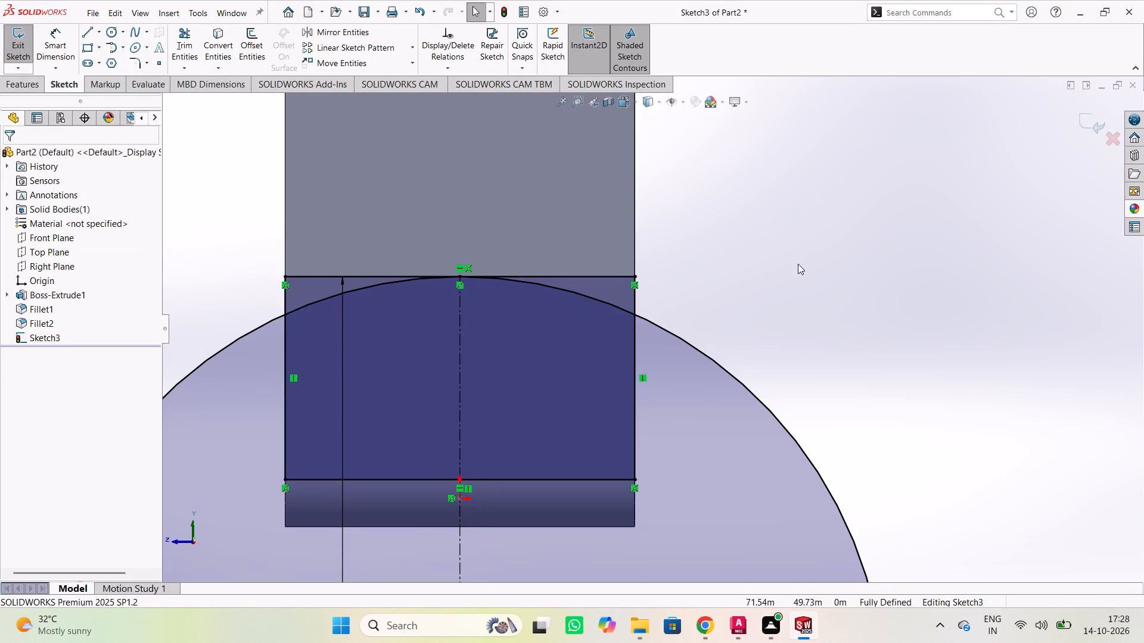
click(798, 264)
Delete the 90 m length dimension from the vertical centerline.
scroll(795, 264, down, 1)
scroll(793, 264, up, 5)
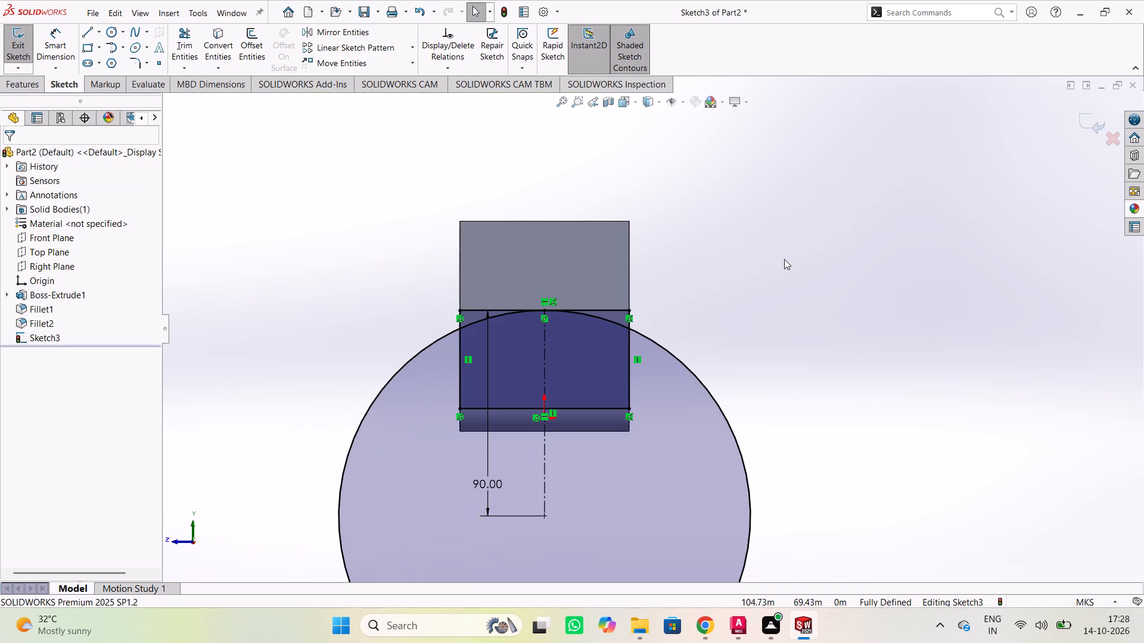
click(489, 482)
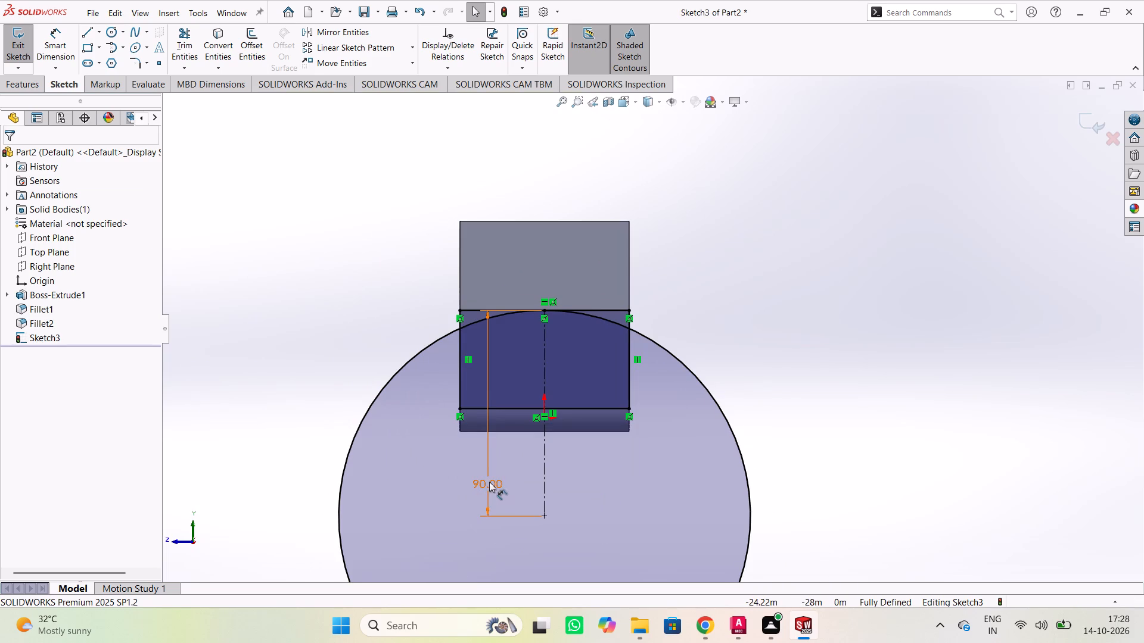
key(Delete)
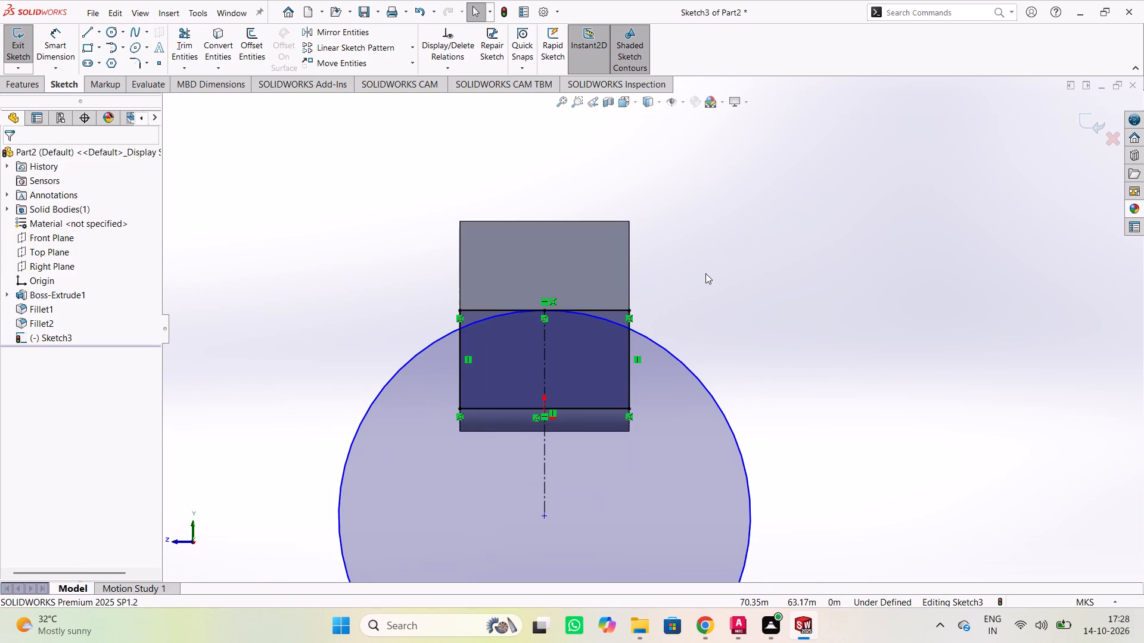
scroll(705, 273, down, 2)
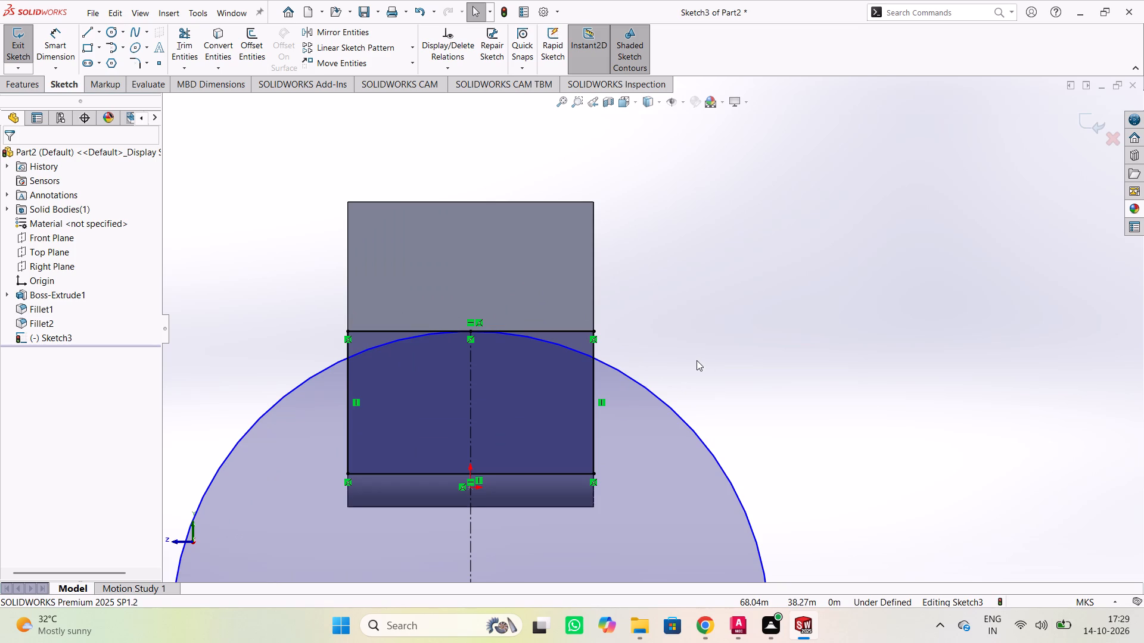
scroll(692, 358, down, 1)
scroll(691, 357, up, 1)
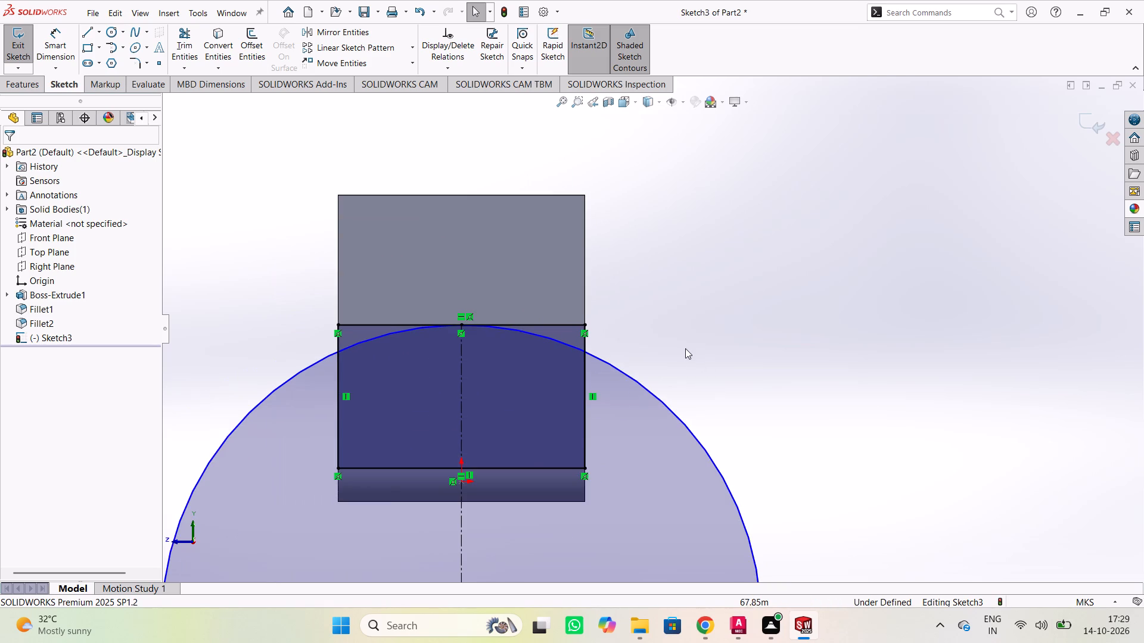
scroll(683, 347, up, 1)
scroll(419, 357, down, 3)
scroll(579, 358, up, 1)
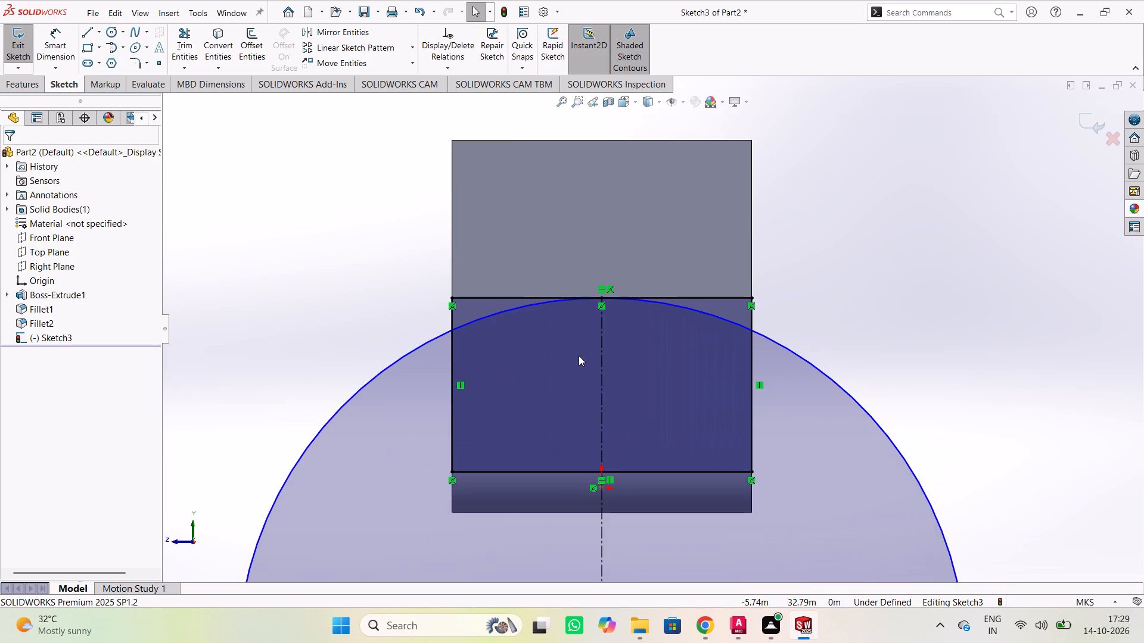
Delete the rectangle's bottom line from the sketch.
scroll(579, 355, down, 1)
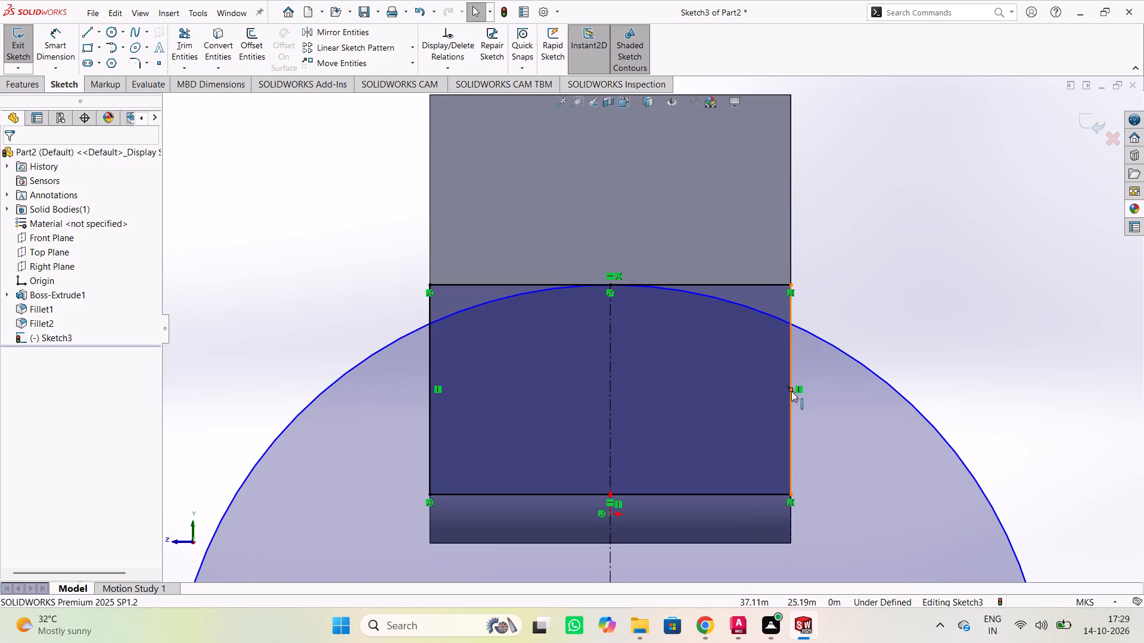
click(717, 495)
key(Delete)
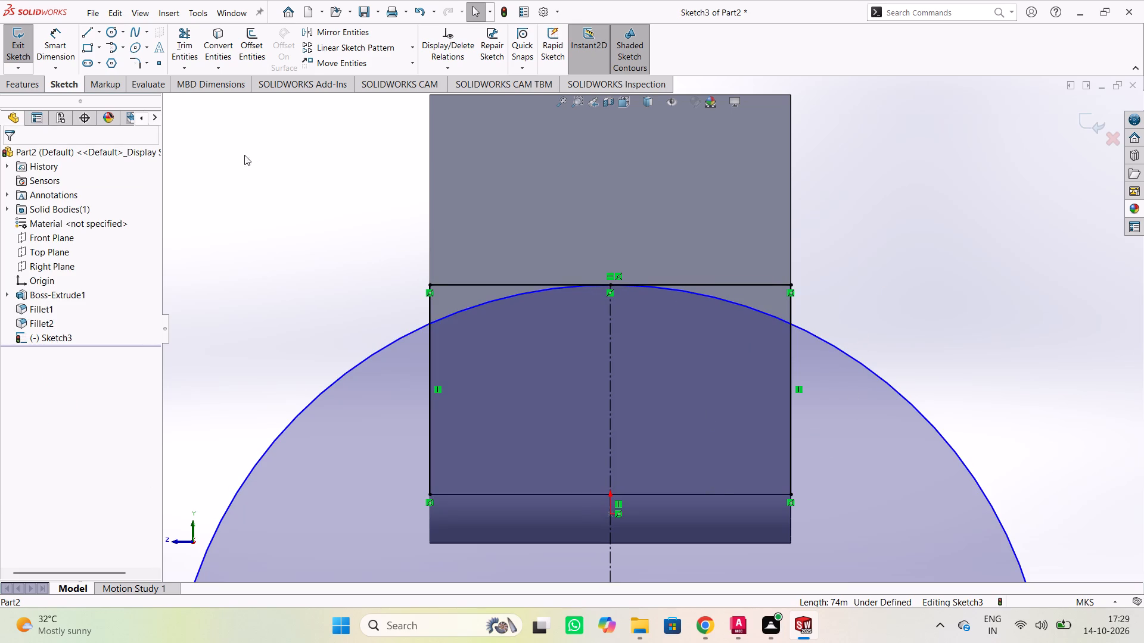
Trim the rectangle's side lines below the circle and the circle outside the arm, leaving the arc under the top line.
click(182, 51)
drag(468, 399, 393, 433)
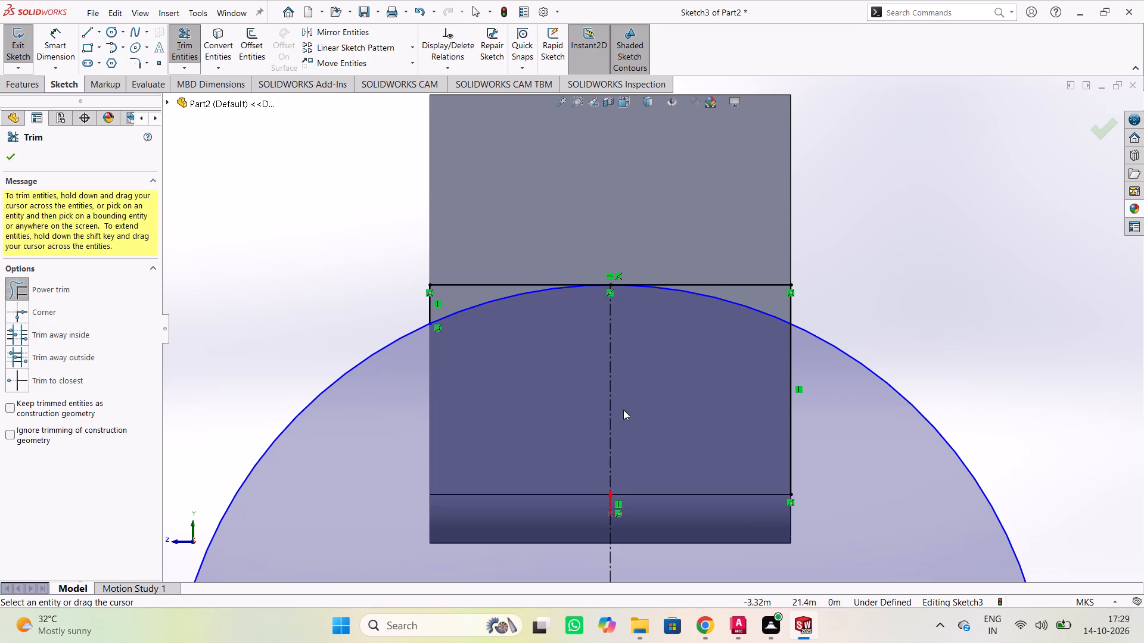
drag(723, 420, 844, 442)
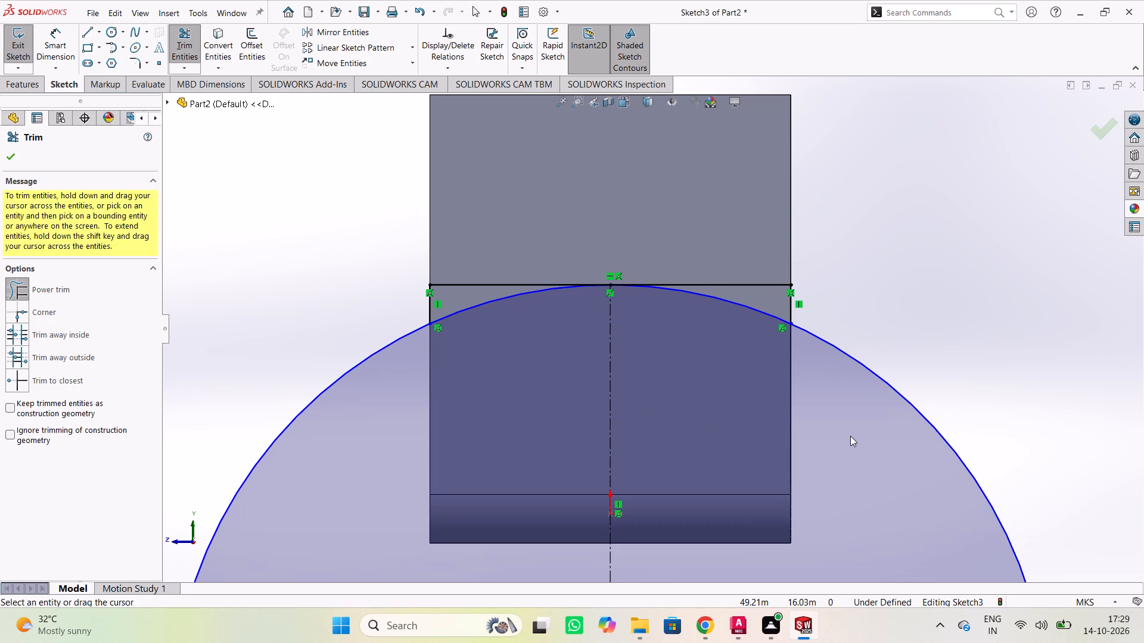
drag(850, 436, 910, 358)
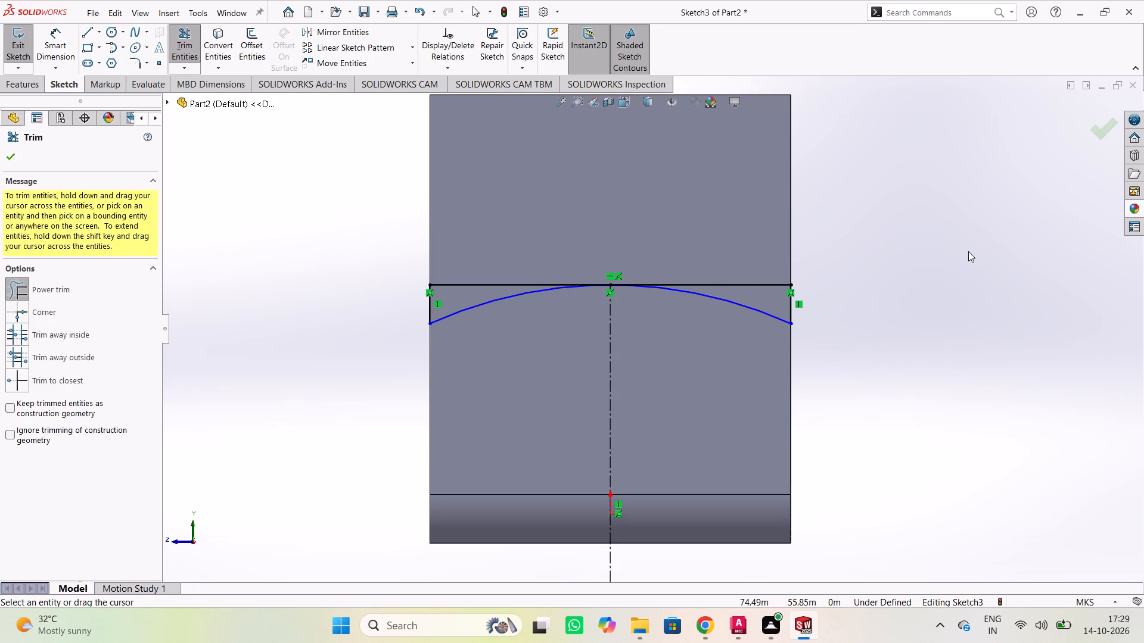
Delete the vertical centerline from the sketch.
click(610, 427)
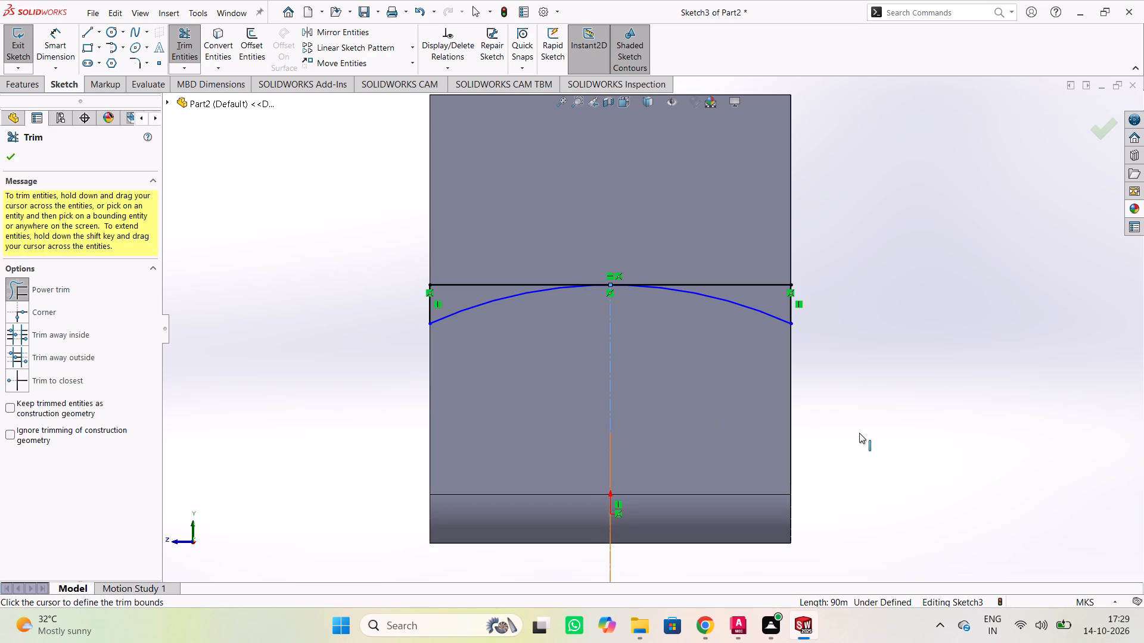
key(Delete)
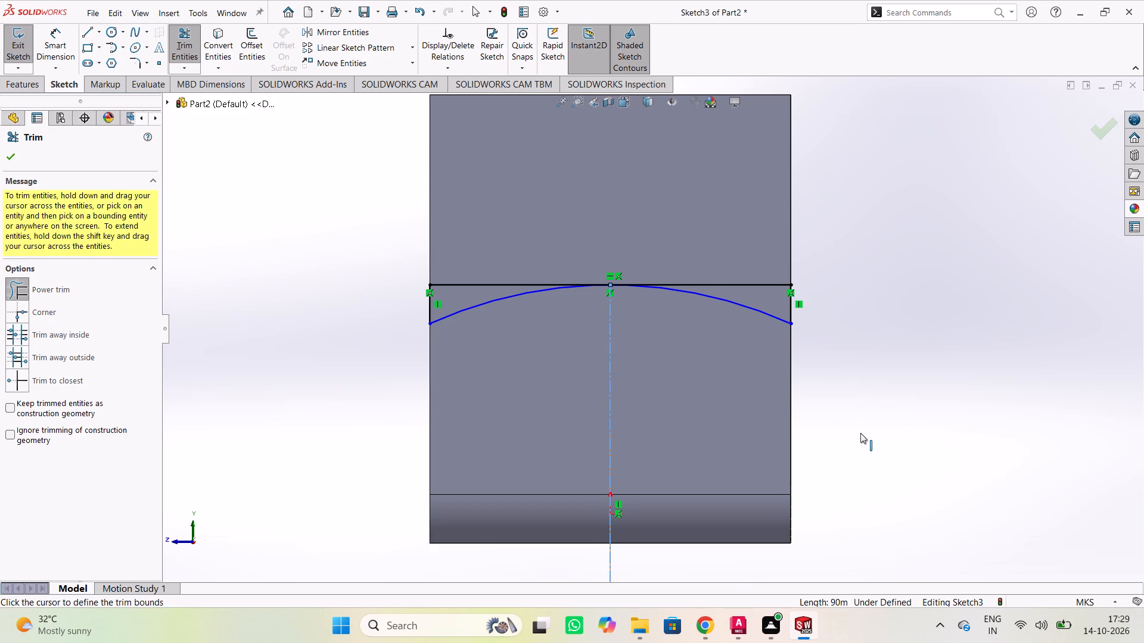
key(Escape)
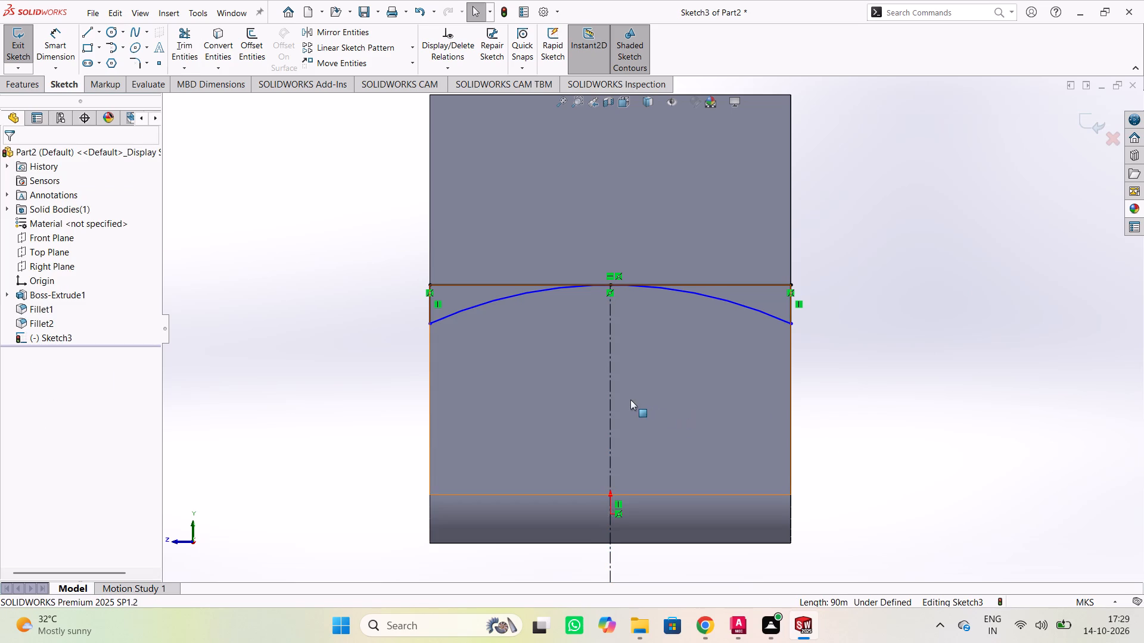
click(610, 385)
key(Delete)
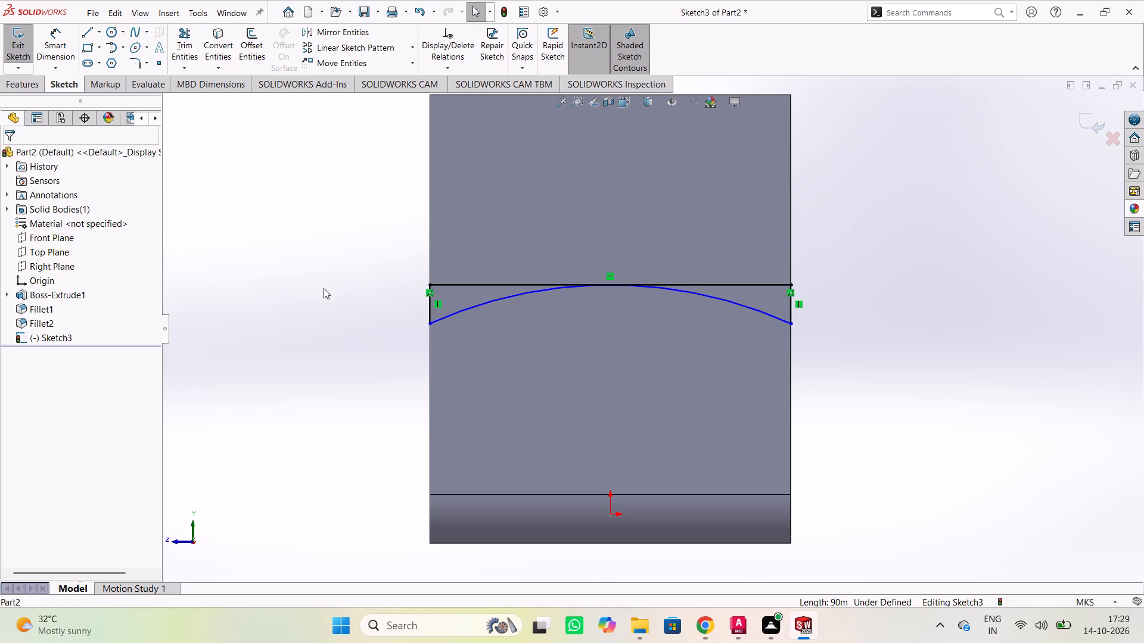
Dimension the radius of the trimmed arc.
scroll(730, 252, down, 4)
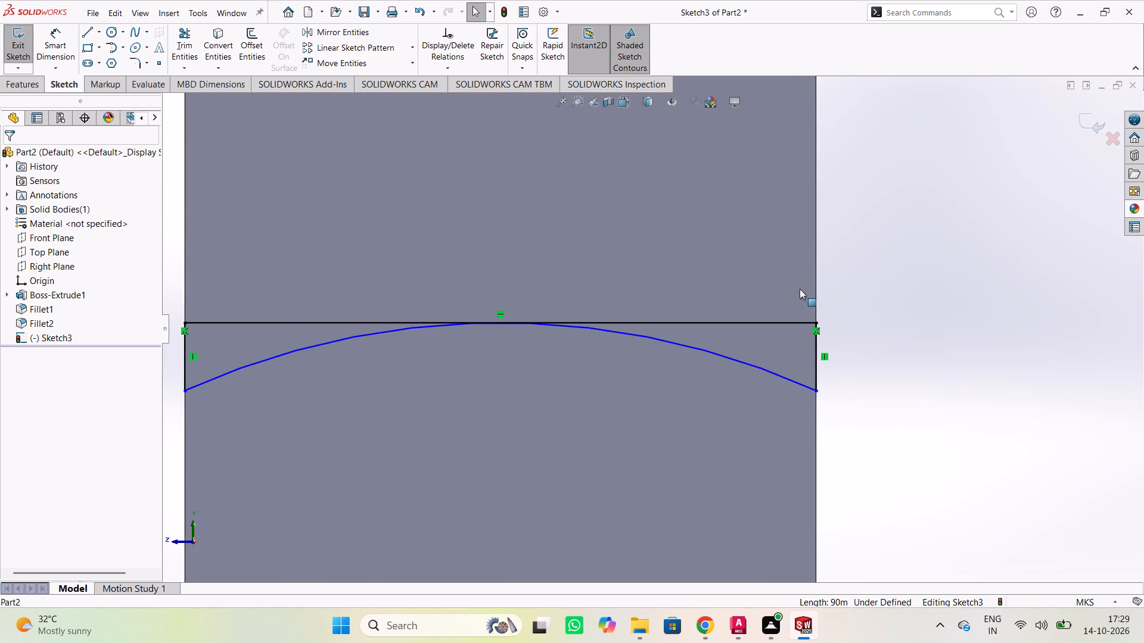
scroll(801, 290, down, 3)
scroll(778, 419, down, 3)
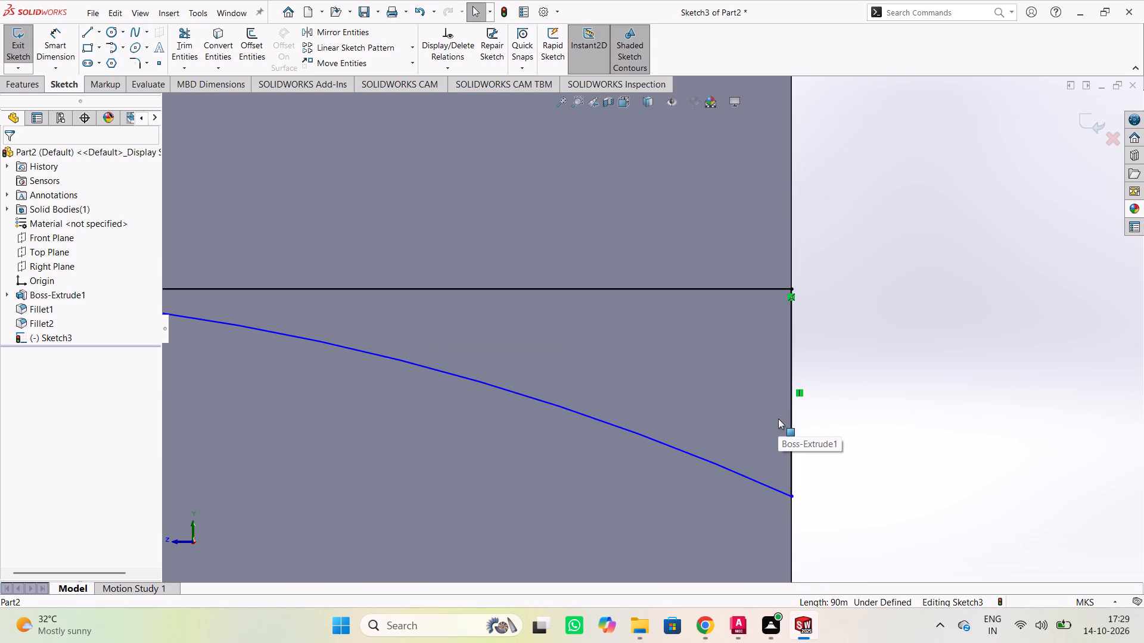
scroll(951, 367, up, 4)
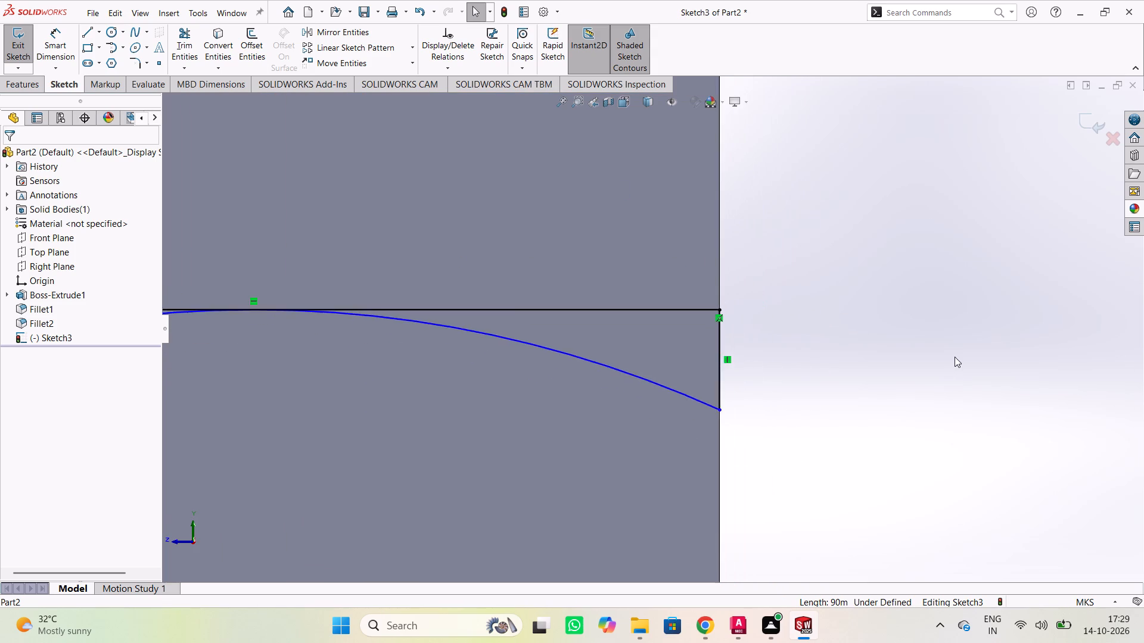
scroll(955, 357, up, 2)
scroll(207, 347, down, 3)
scroll(269, 352, up, 5)
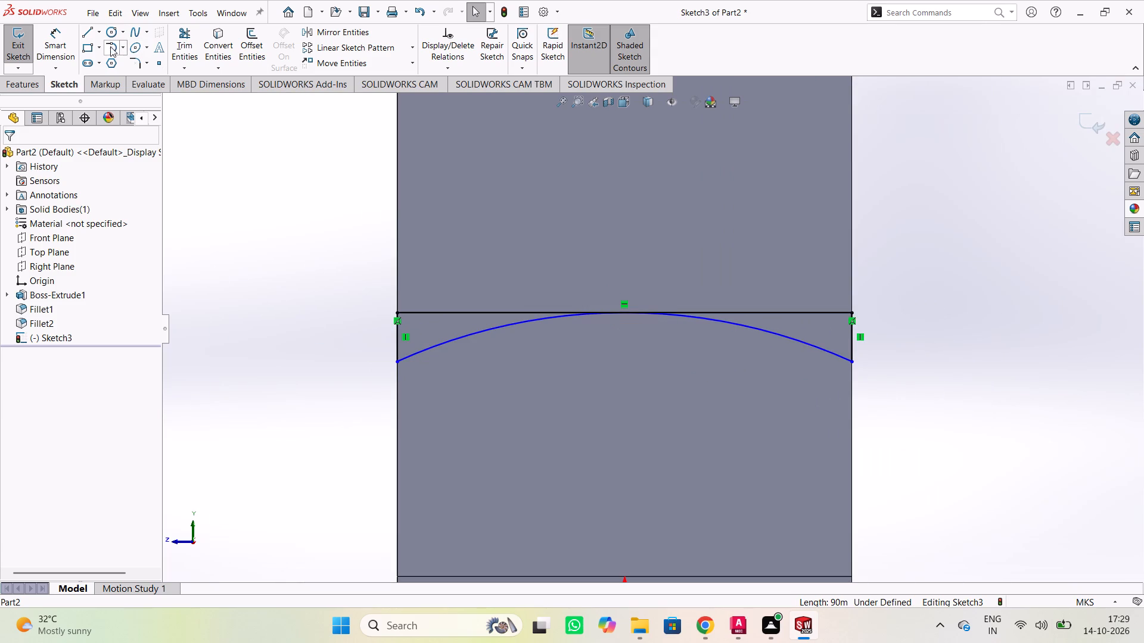
click(71, 48)
click(453, 339)
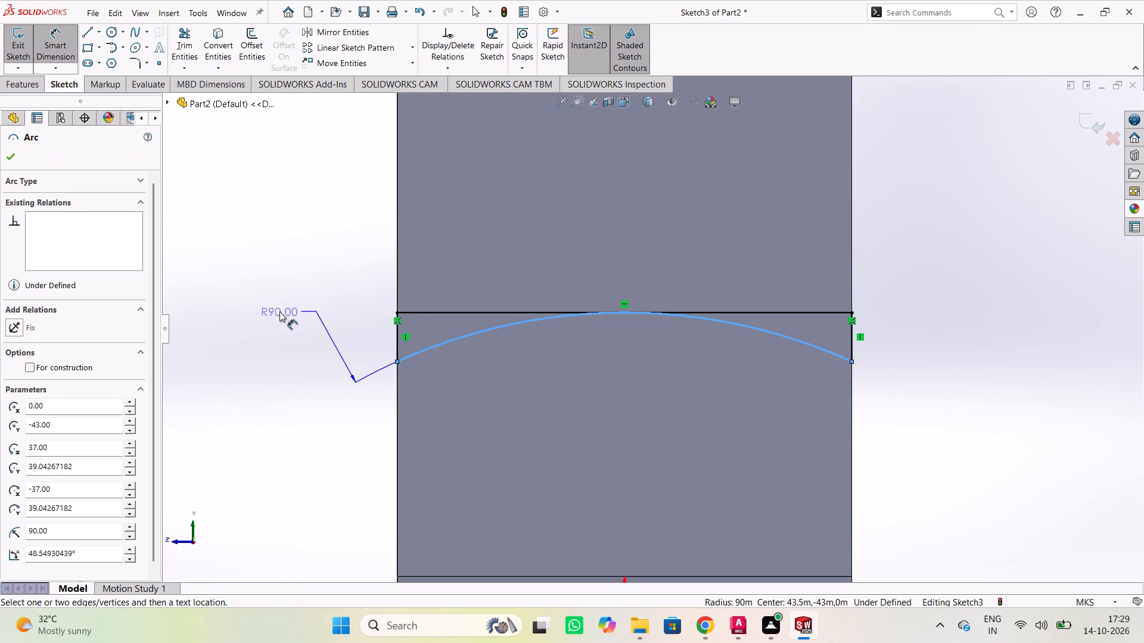
click(247, 261)
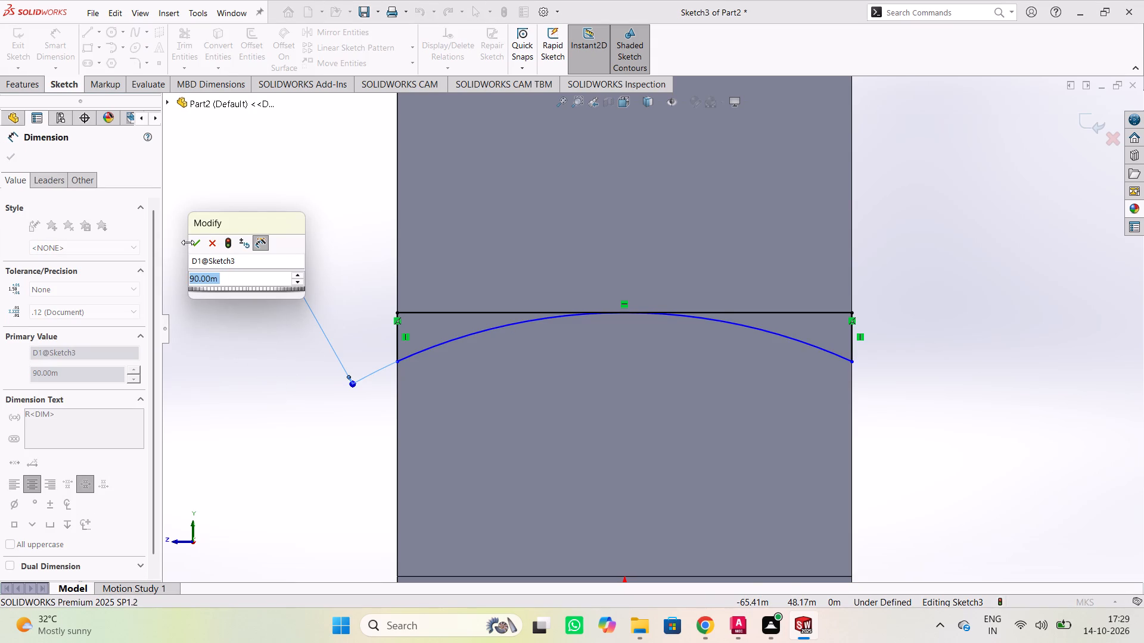
click(191, 246)
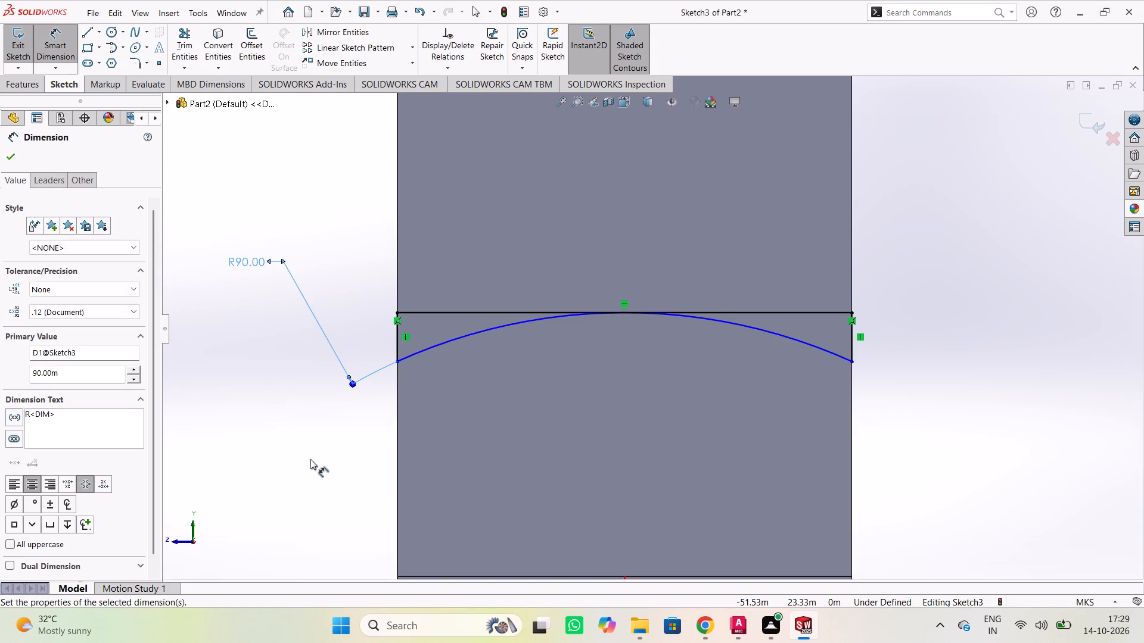
Dimension the length of the short vertical line between the top line and the arc's end, on the side opposite the radius dimension.
click(852, 347)
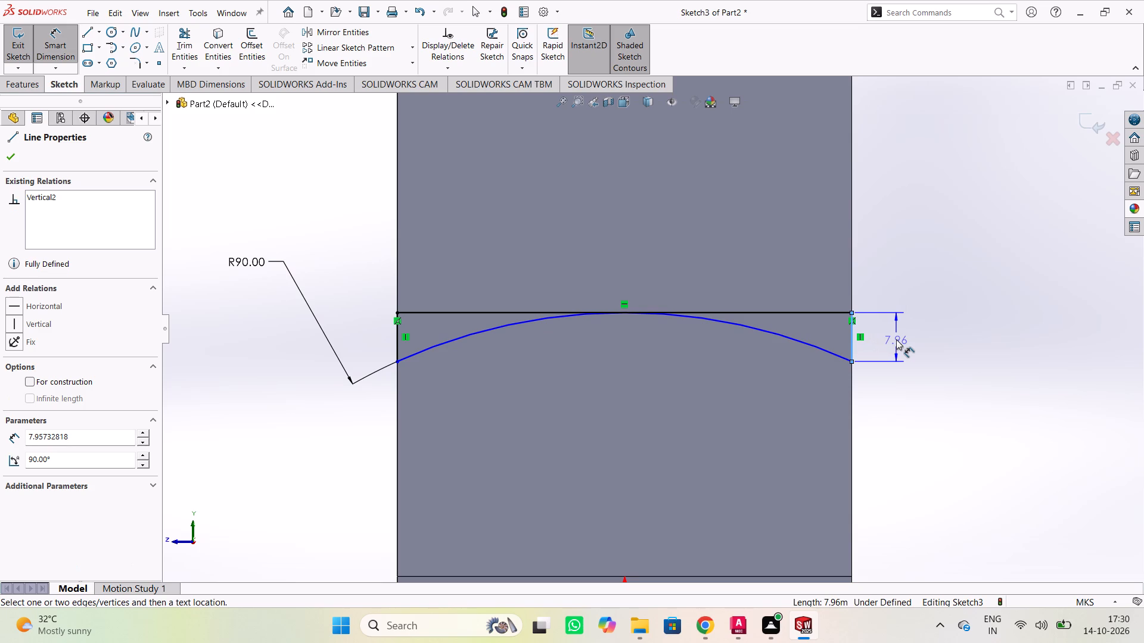
click(897, 339)
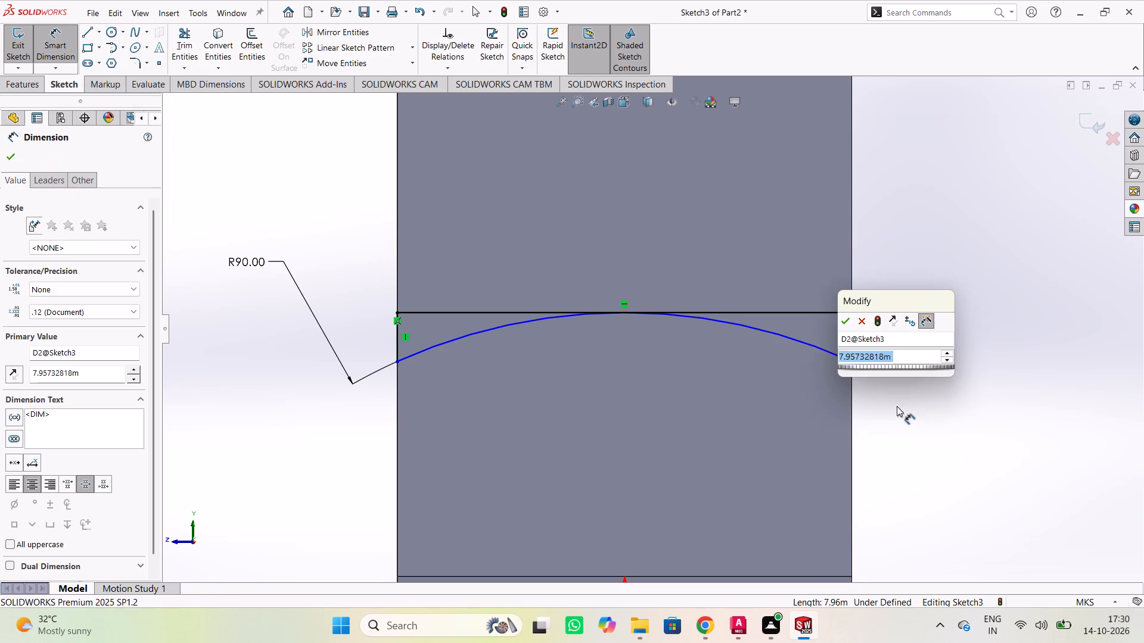
click(845, 328)
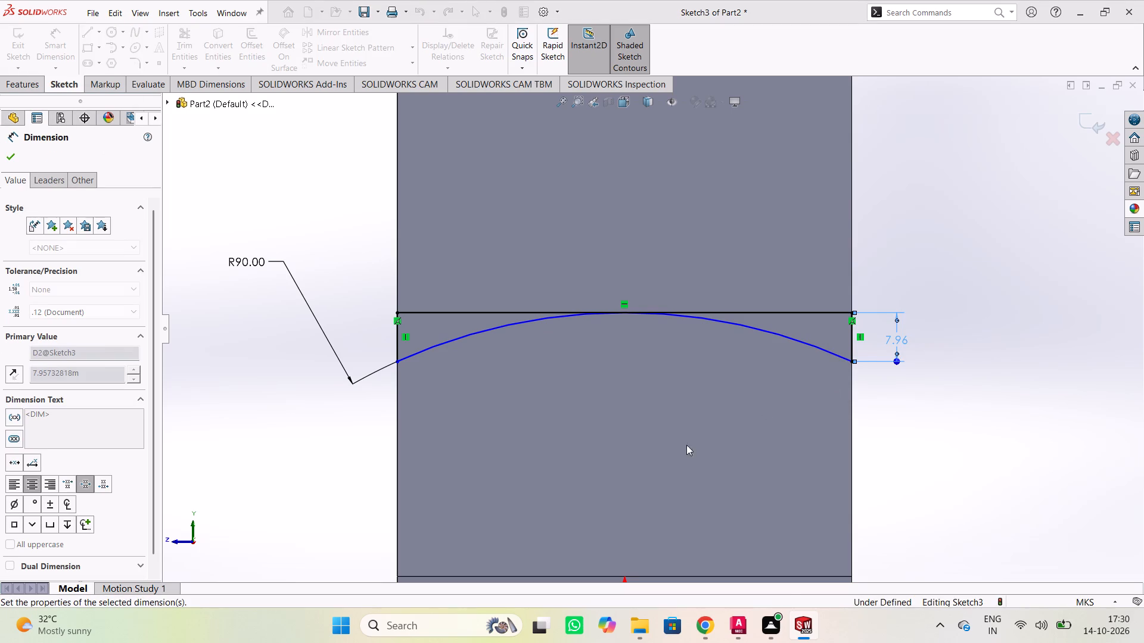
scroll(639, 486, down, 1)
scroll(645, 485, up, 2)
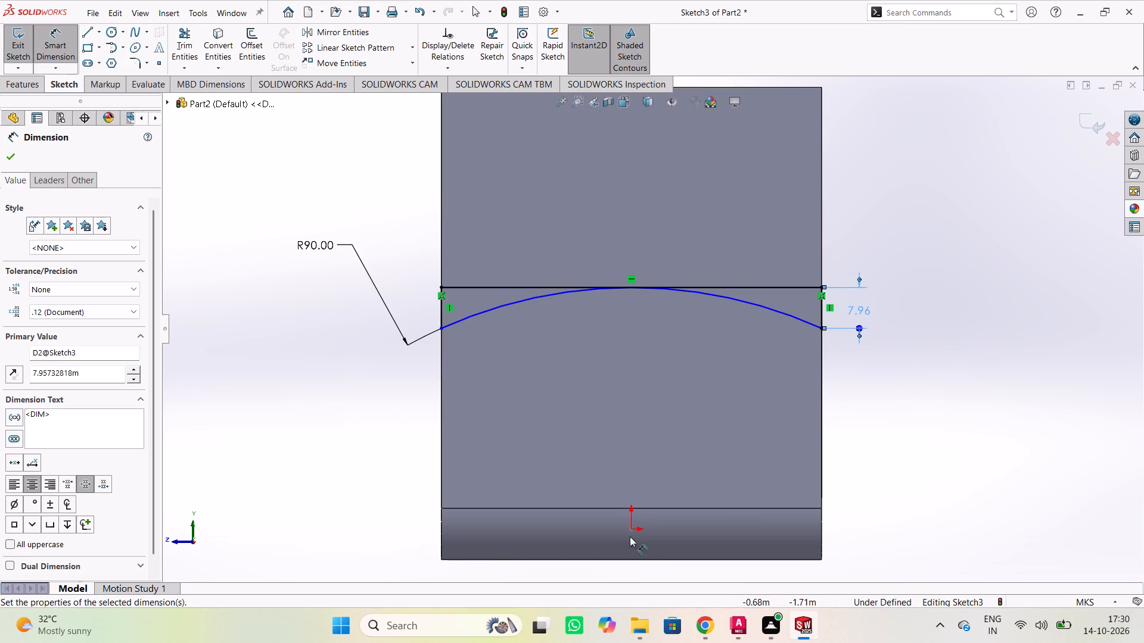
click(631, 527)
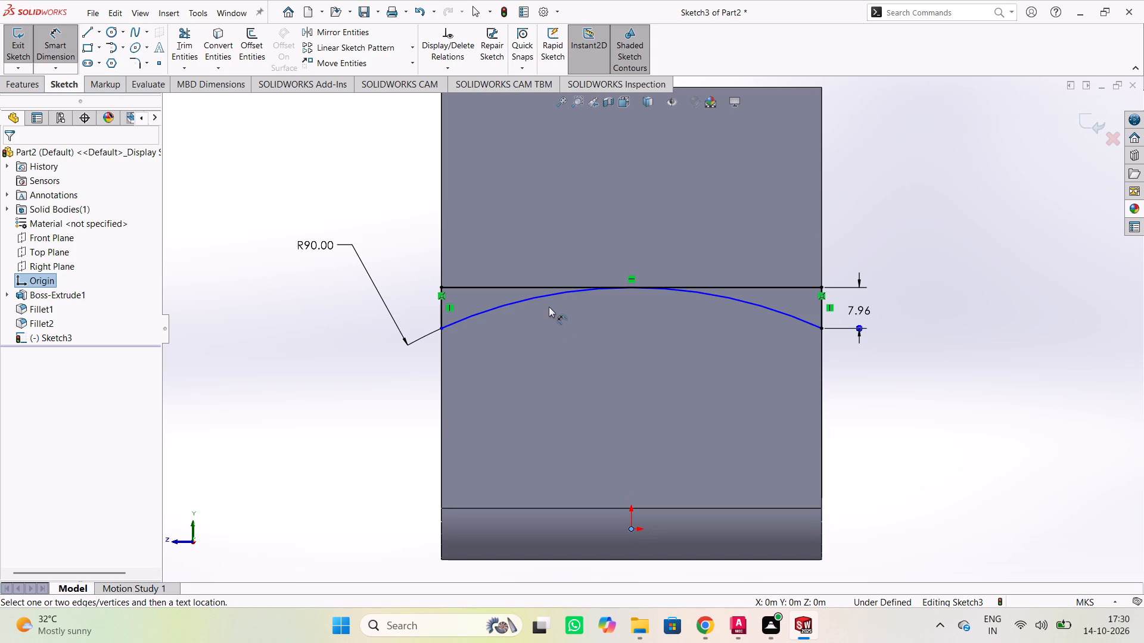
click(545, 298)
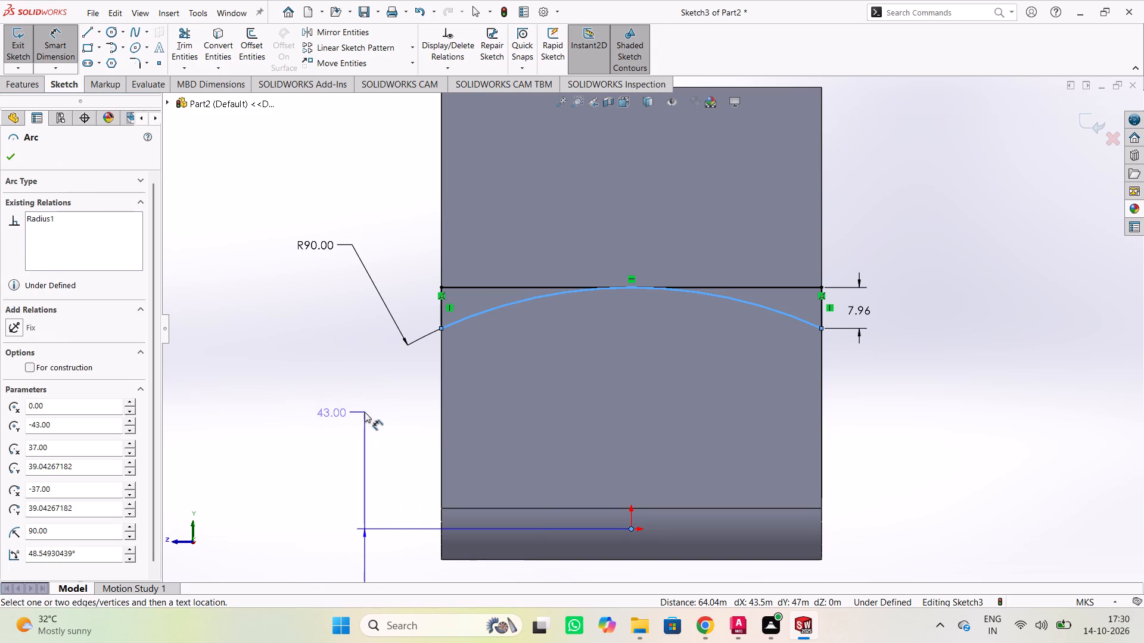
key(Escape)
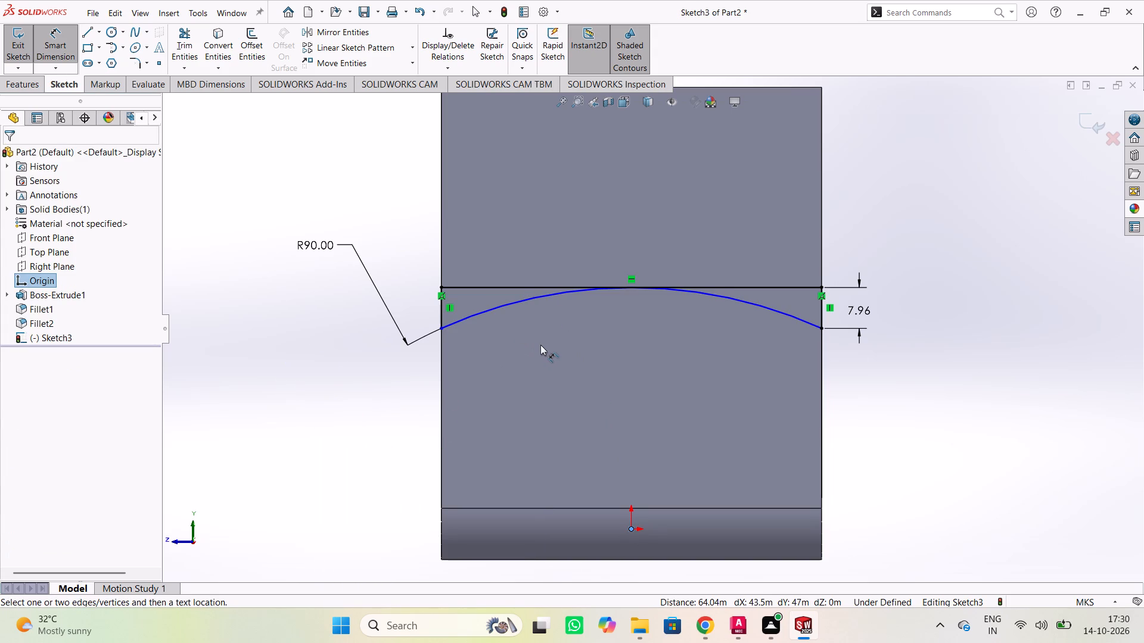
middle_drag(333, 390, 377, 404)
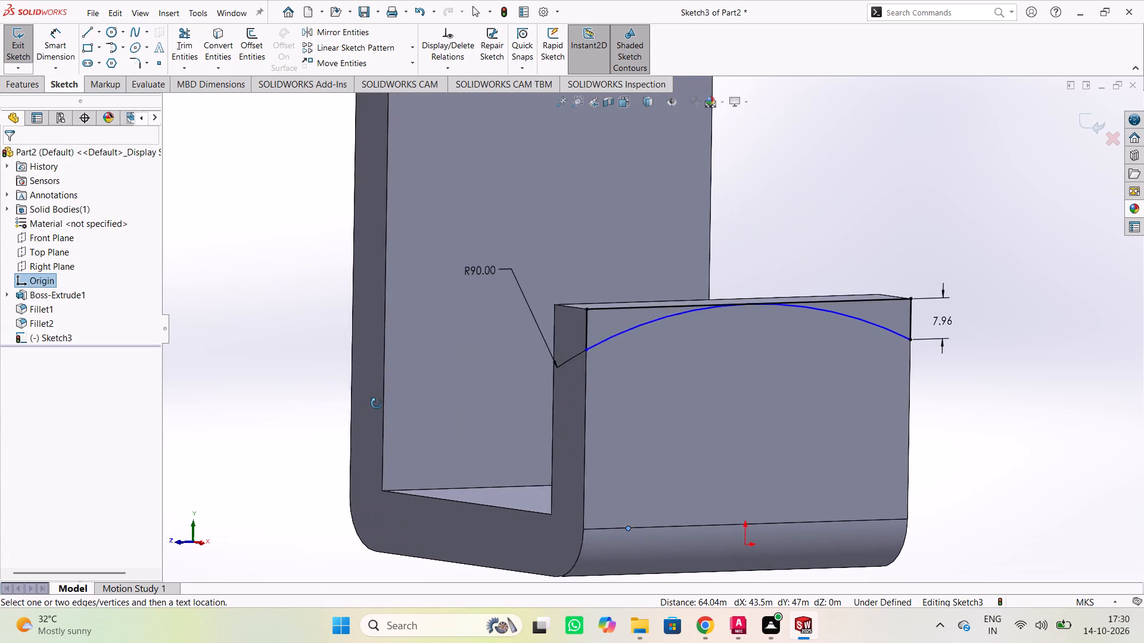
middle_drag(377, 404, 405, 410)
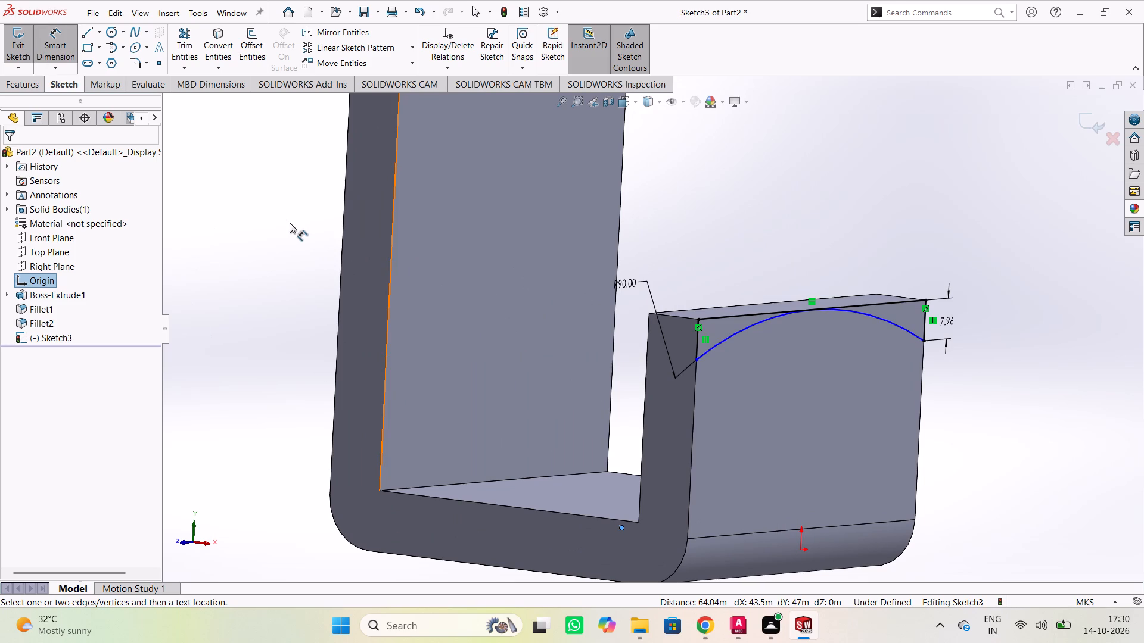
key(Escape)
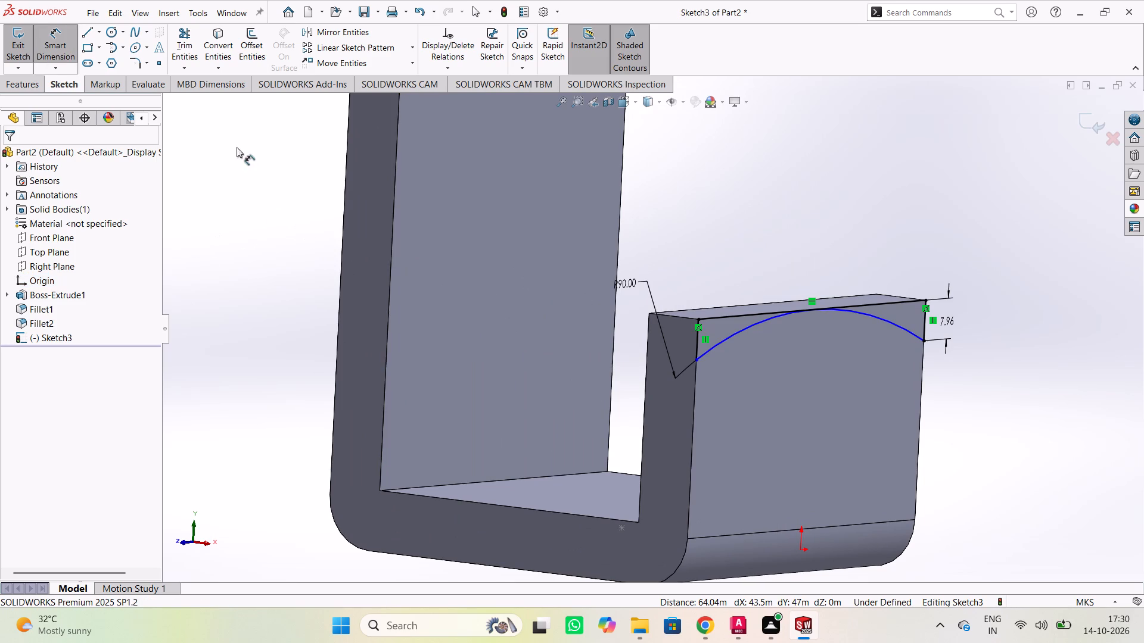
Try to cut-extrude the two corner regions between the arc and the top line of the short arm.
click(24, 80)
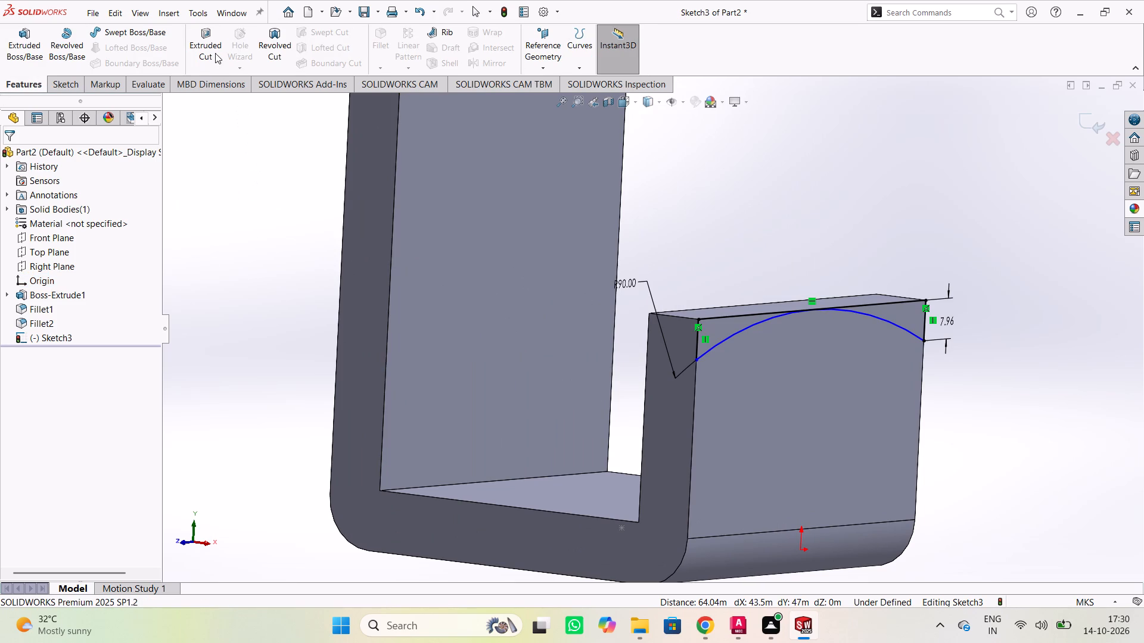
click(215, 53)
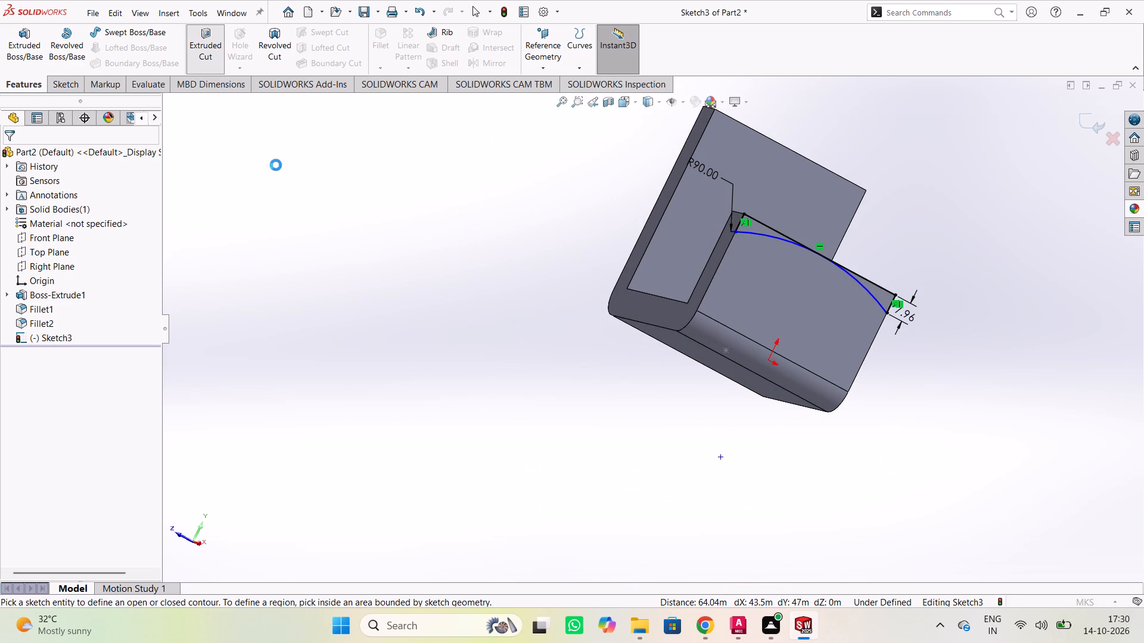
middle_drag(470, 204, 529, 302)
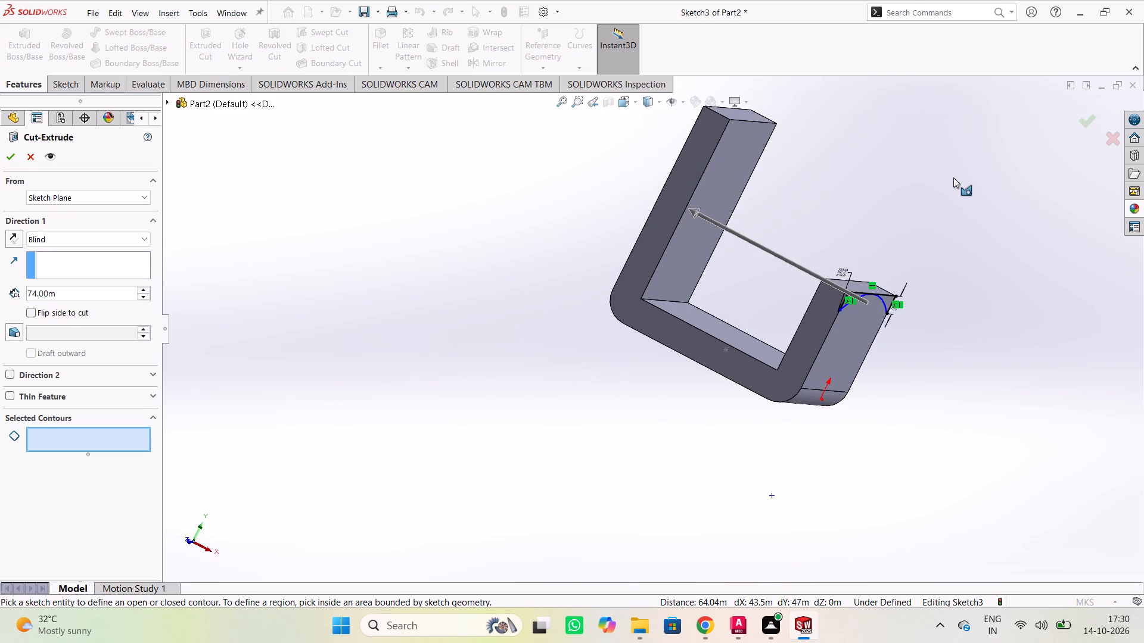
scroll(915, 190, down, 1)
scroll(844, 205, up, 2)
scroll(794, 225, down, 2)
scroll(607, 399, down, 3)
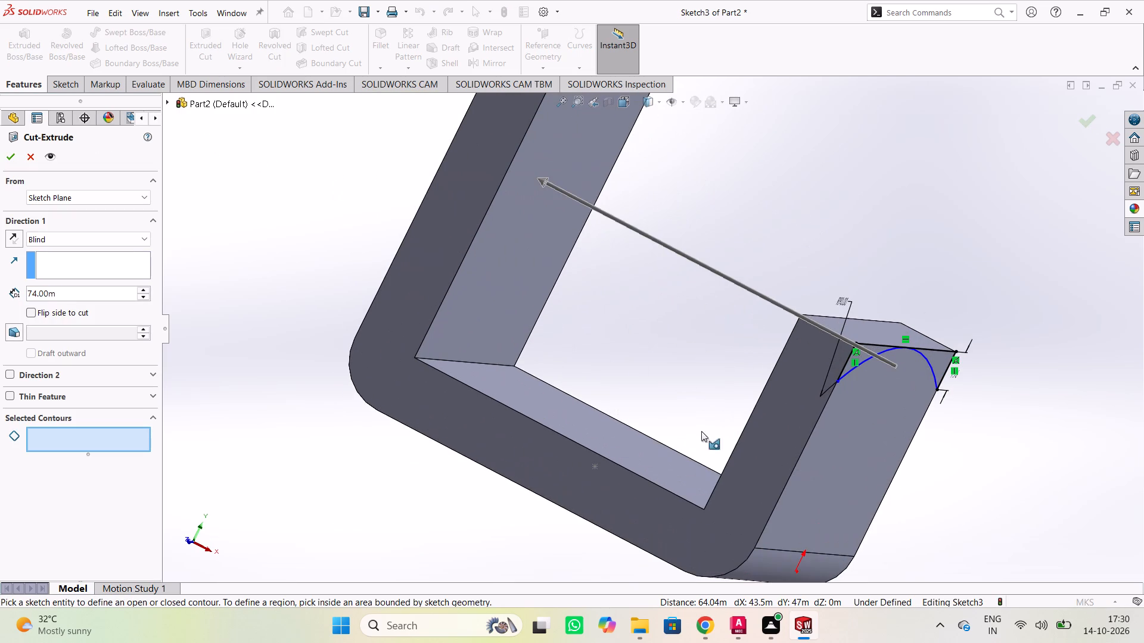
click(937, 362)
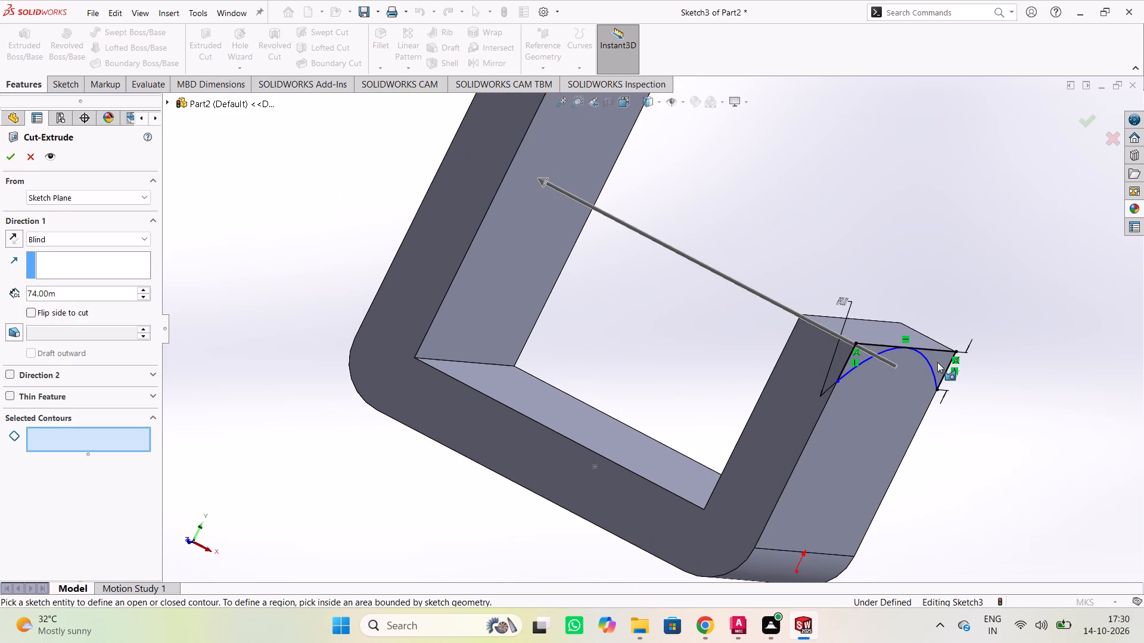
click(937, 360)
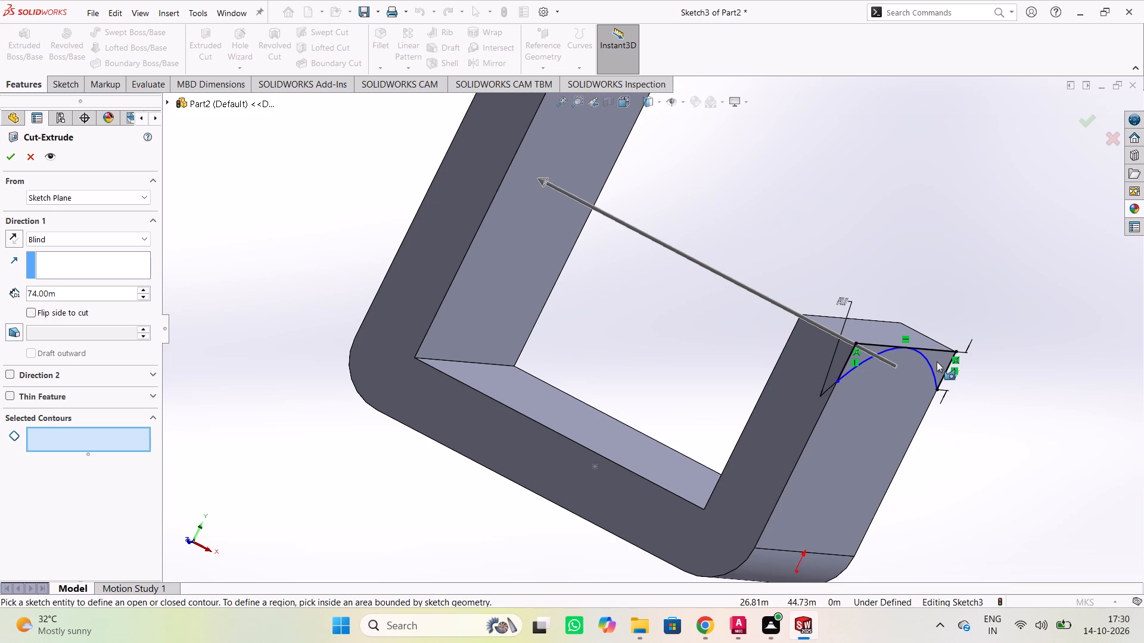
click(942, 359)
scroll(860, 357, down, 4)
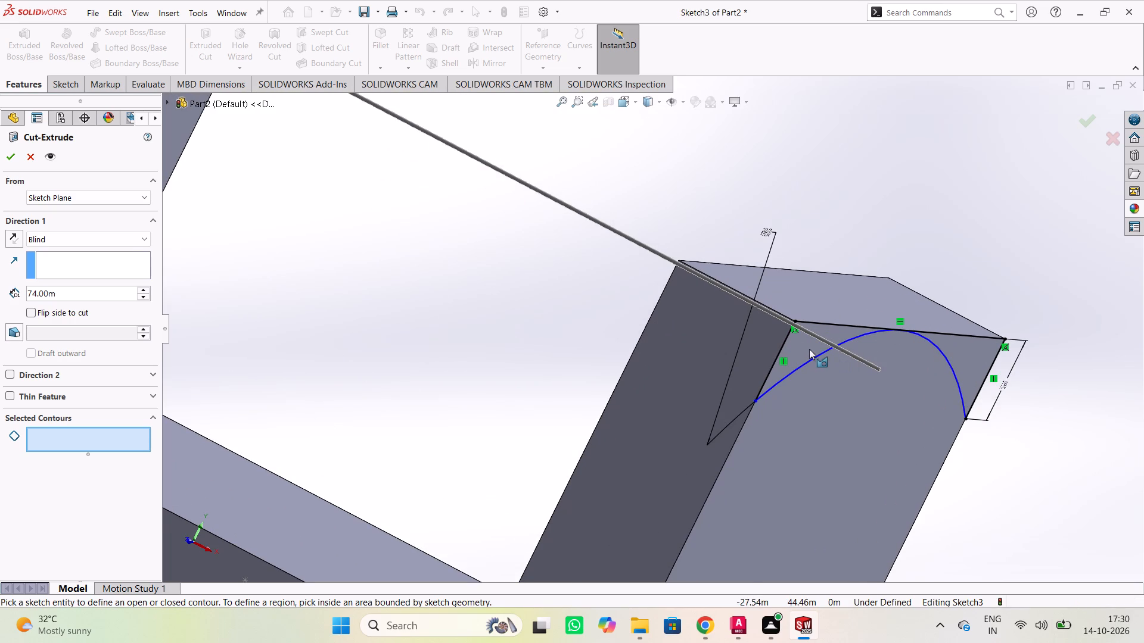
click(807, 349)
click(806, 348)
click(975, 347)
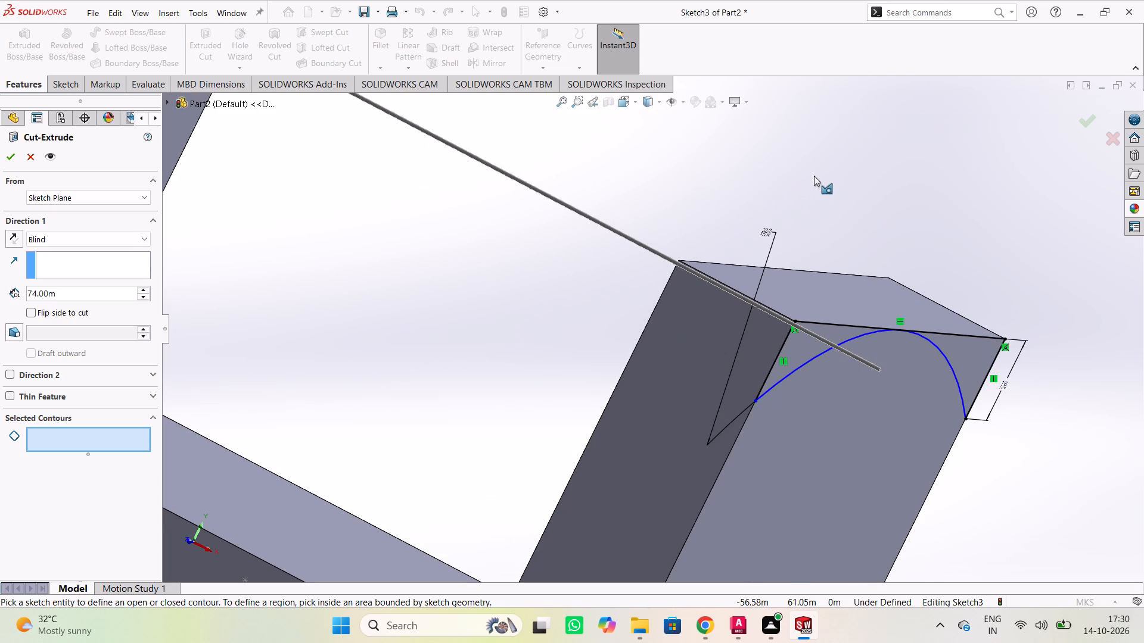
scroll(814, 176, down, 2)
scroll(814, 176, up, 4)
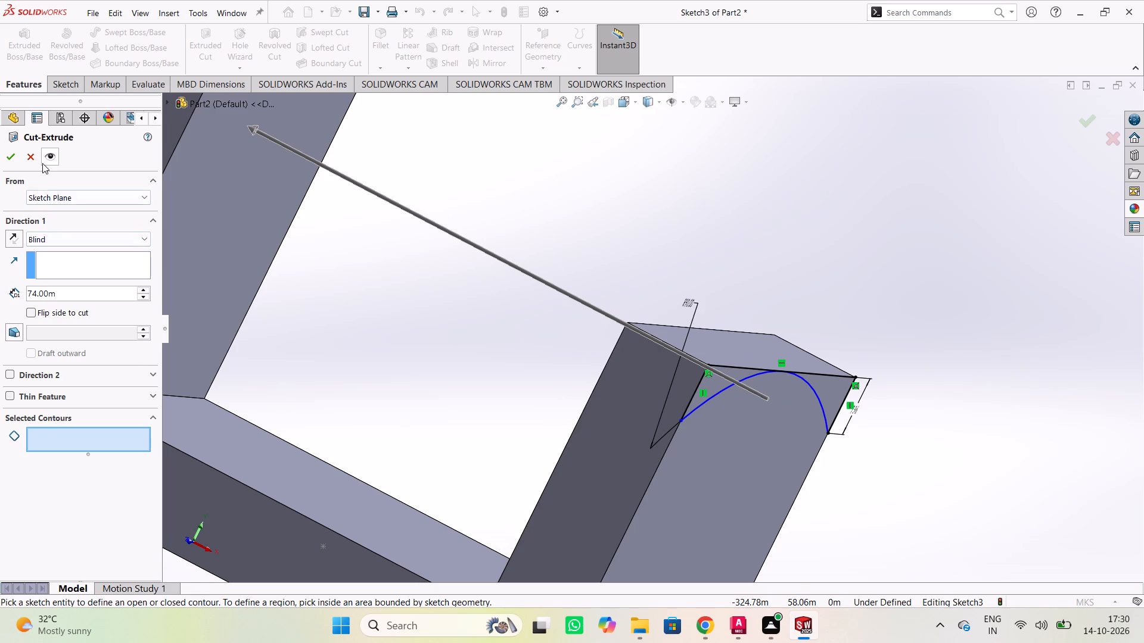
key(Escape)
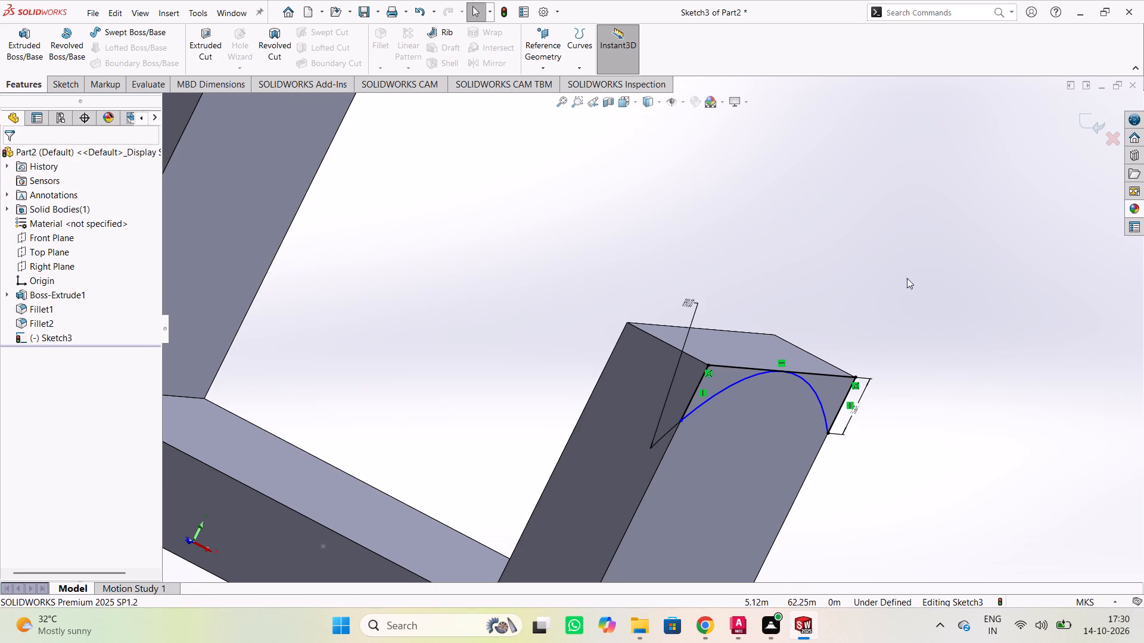
Examine the arc sketch on the short arm from the front, back and left views for gaps or missing definition.
middle_drag(925, 289, 819, 248)
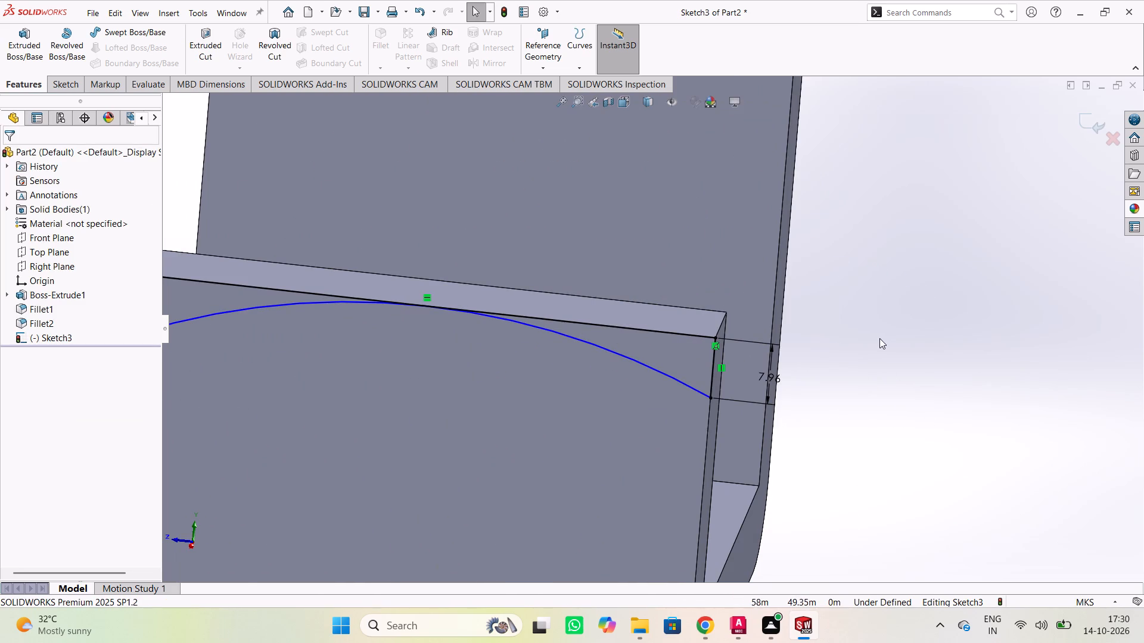
key(ctrl+1)
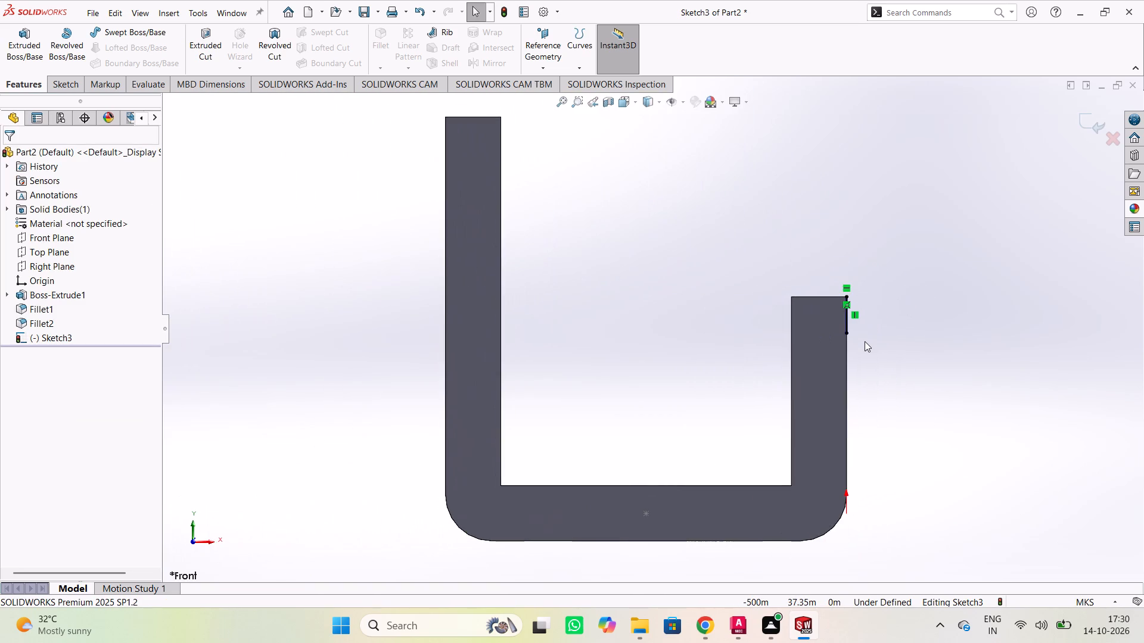
key(ctrl+1)
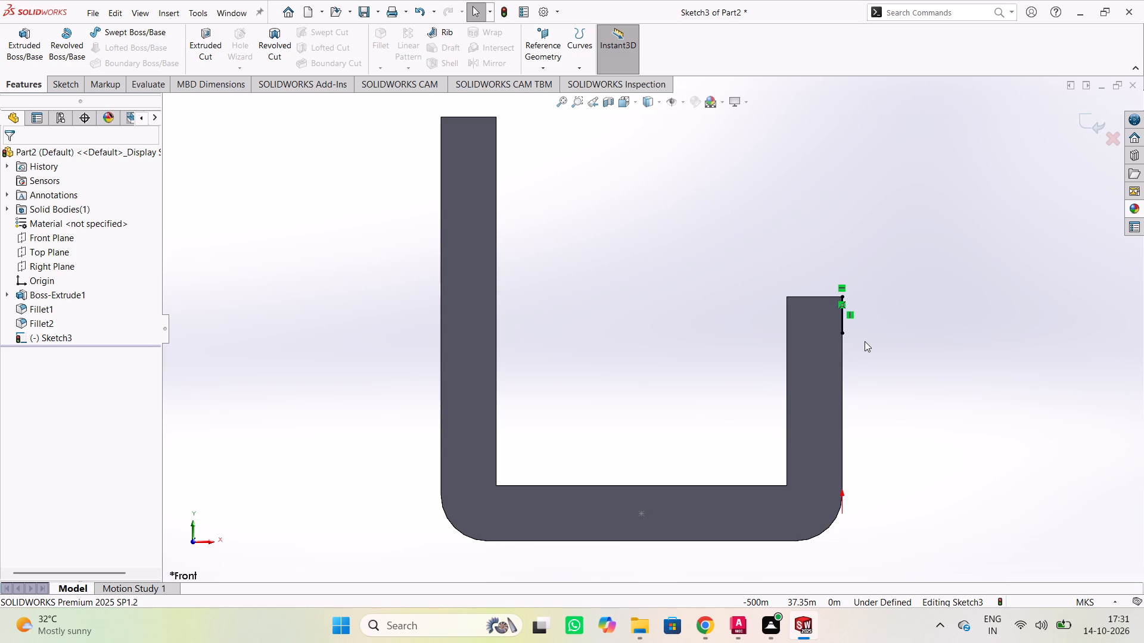
key(ctrl+2)
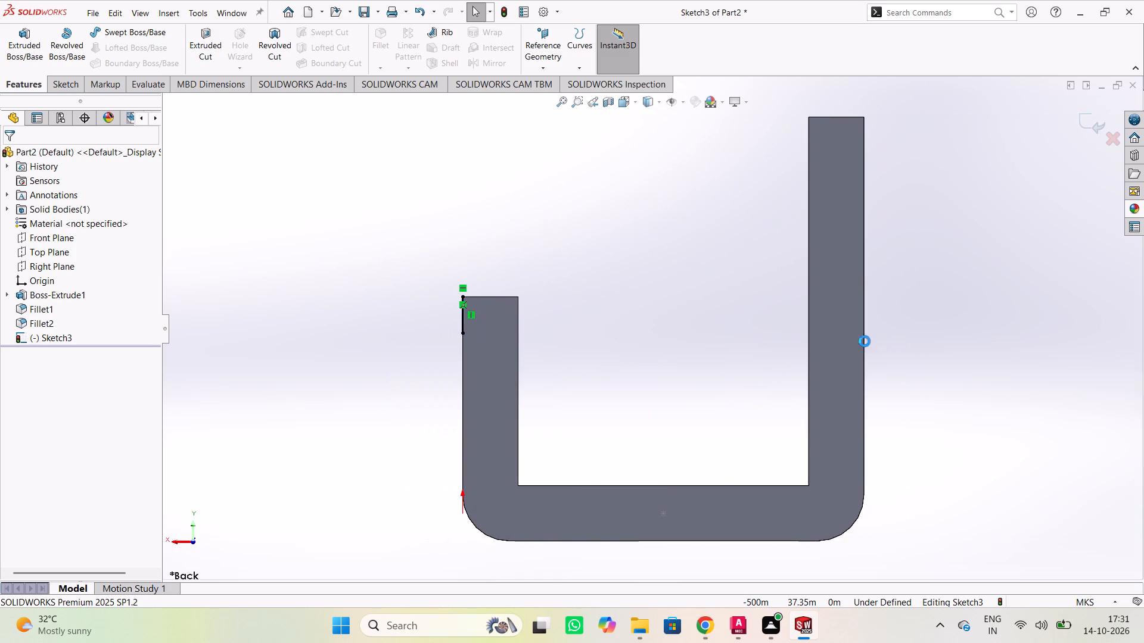
key(ctrl+2)
key(ctrl+3)
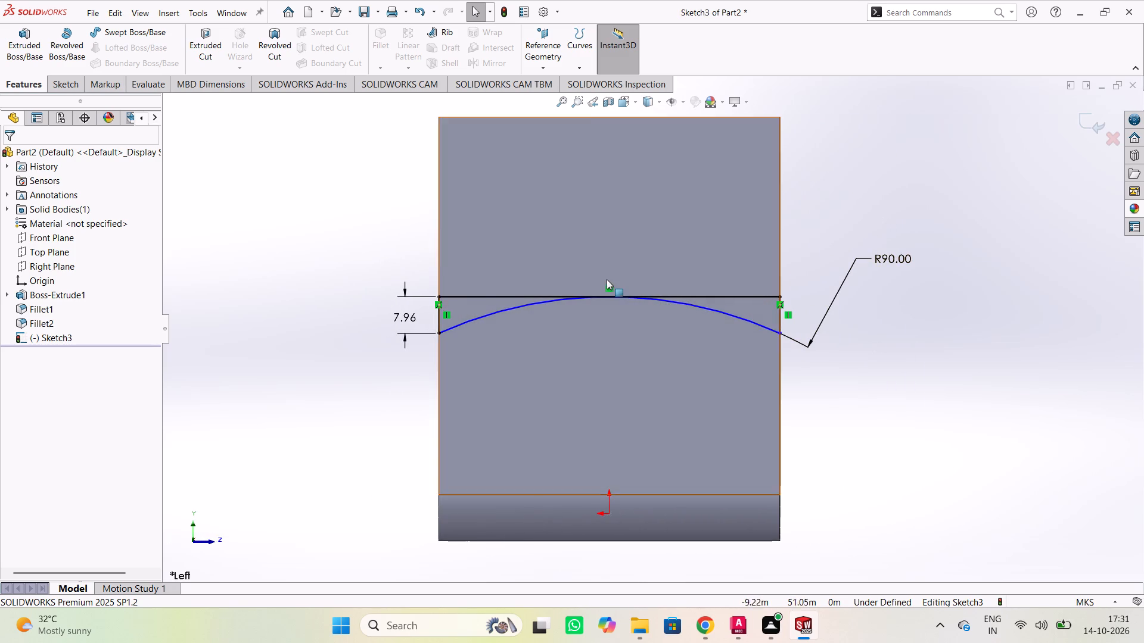
scroll(604, 279, down, 3)
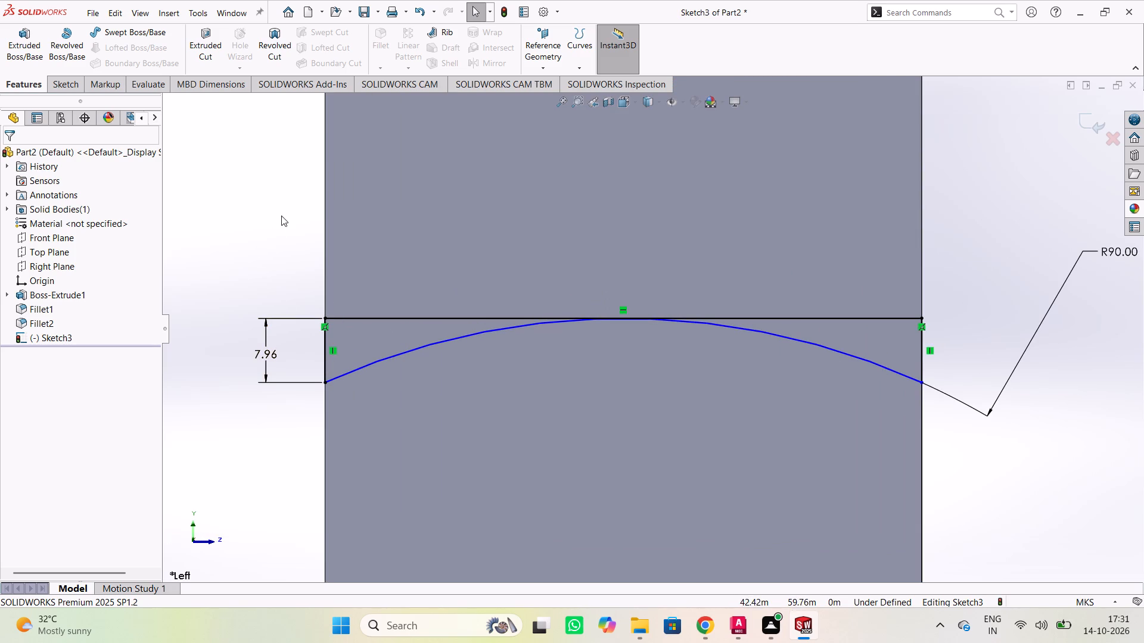
scroll(370, 286, down, 1)
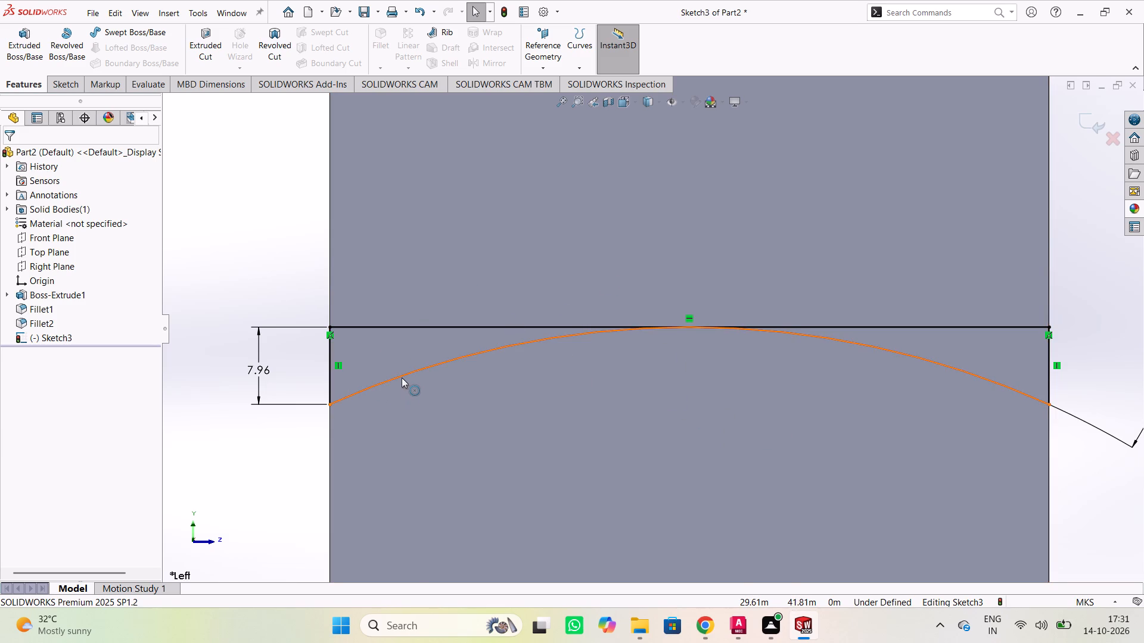
scroll(490, 217, down, 2)
scroll(499, 216, up, 3)
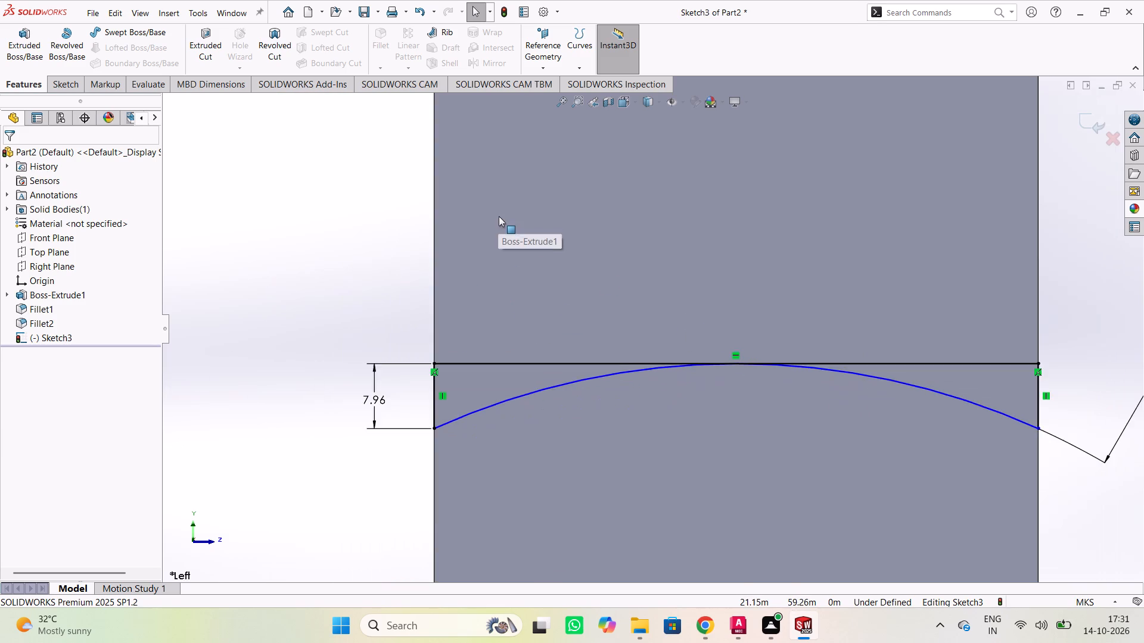
scroll(517, 220, up, 5)
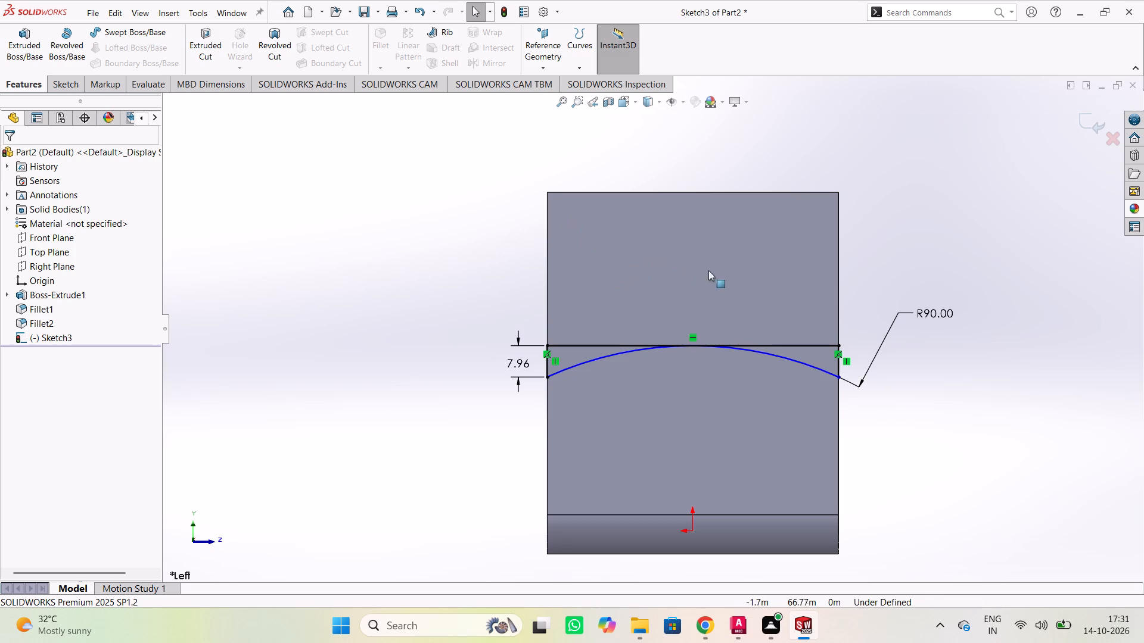
scroll(797, 266, down, 1)
scroll(797, 264, up, 3)
scroll(879, 281, down, 2)
scroll(655, 317, up, 2)
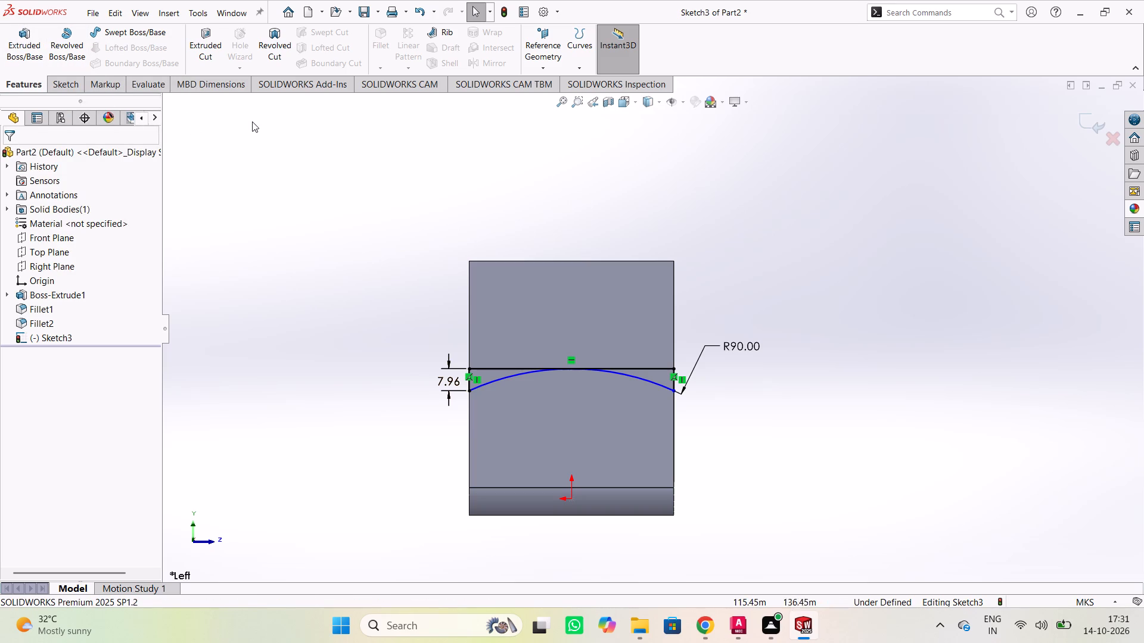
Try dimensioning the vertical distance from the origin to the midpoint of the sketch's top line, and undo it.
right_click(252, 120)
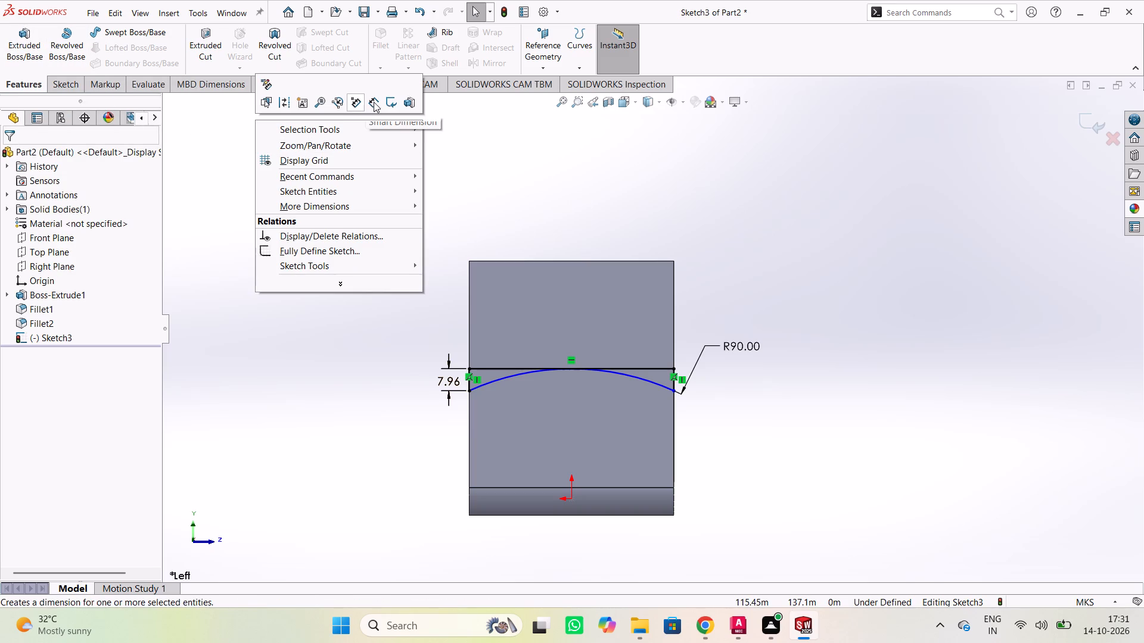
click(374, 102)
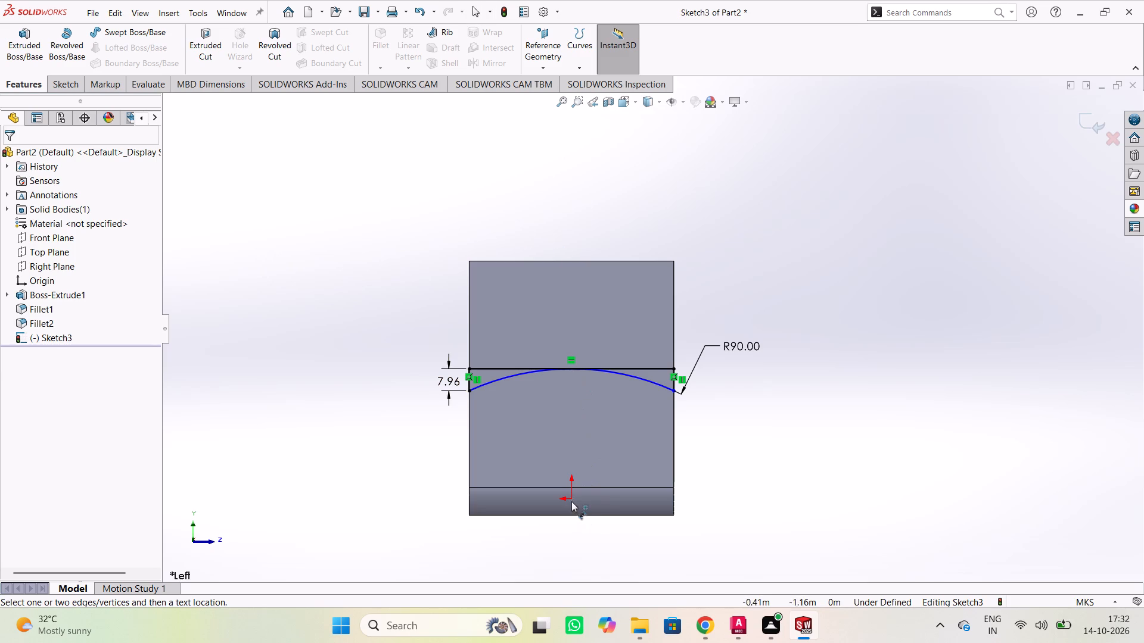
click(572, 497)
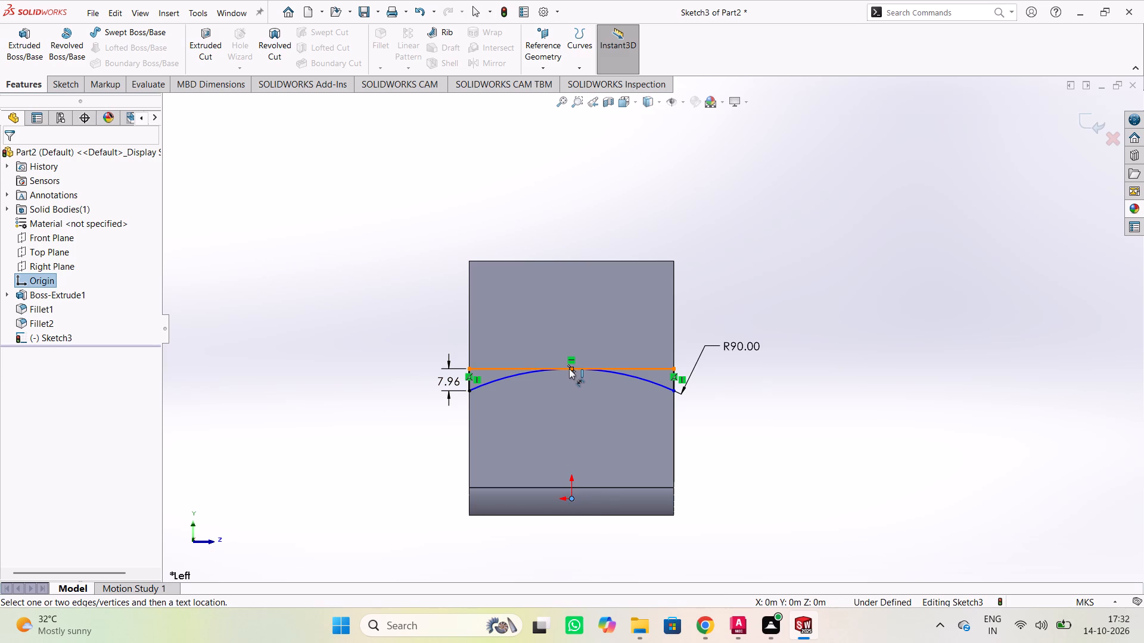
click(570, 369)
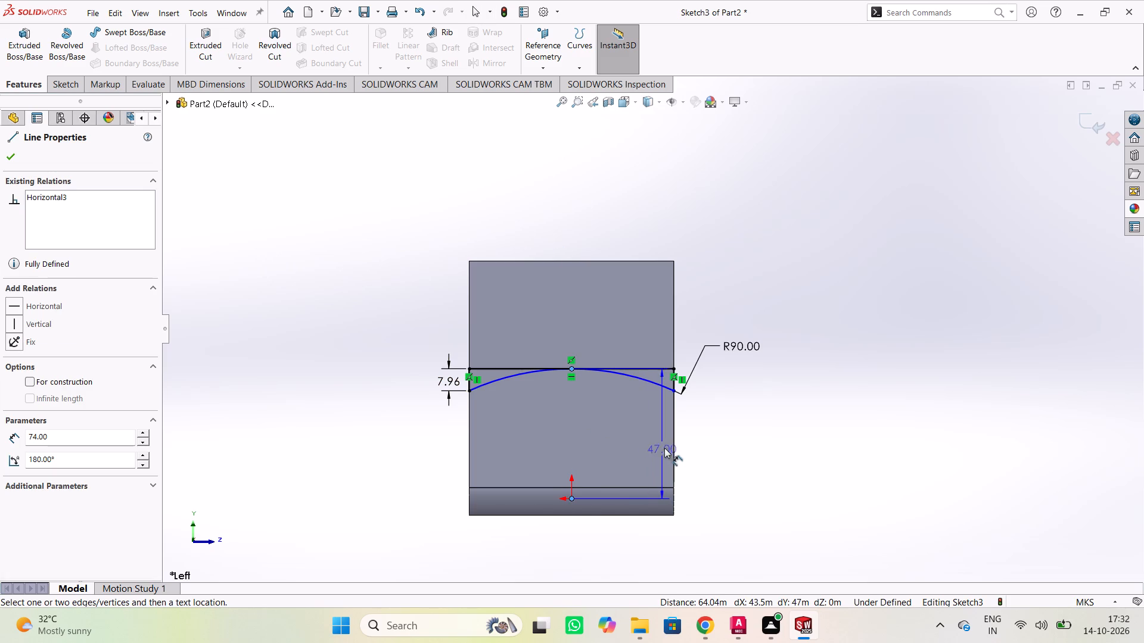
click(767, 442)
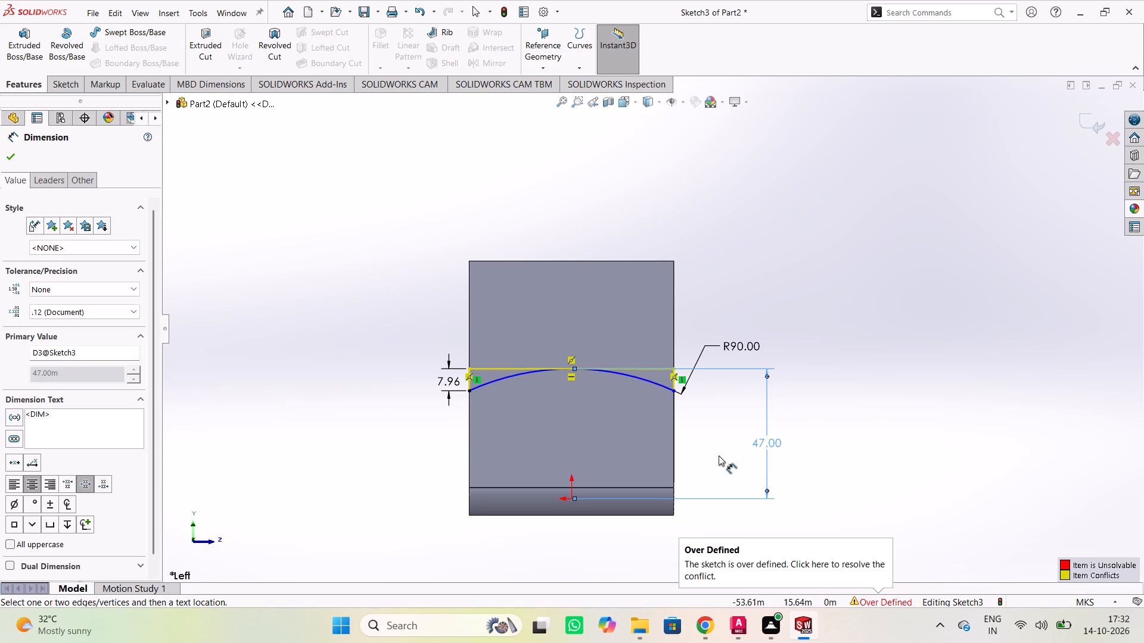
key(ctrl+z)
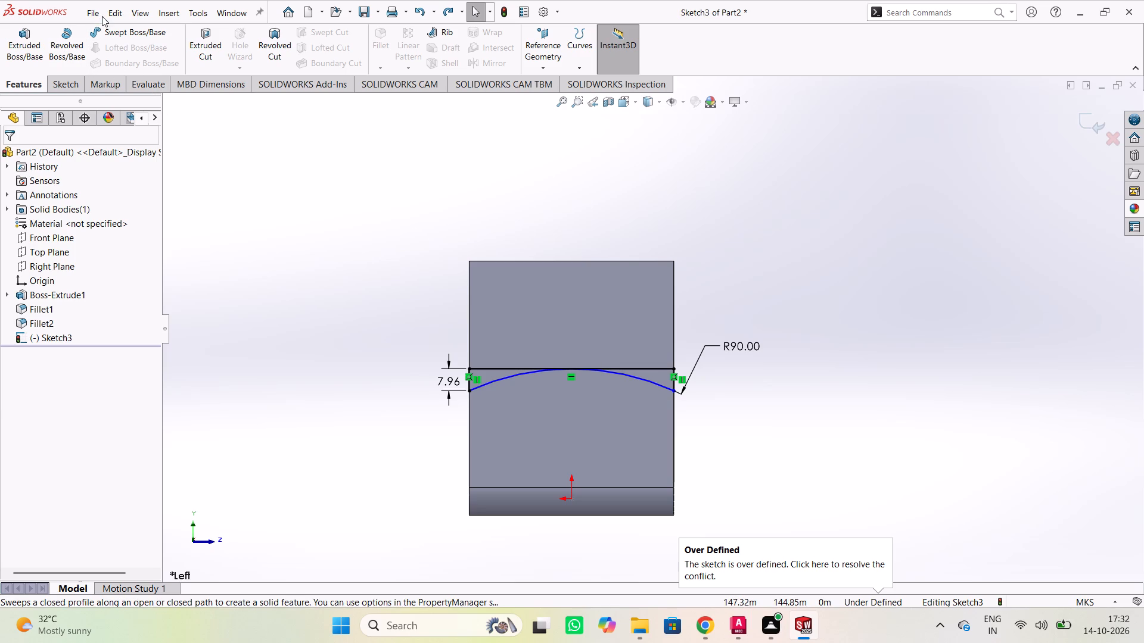
Draw a vertical centerline about 80 m long from the midpoint of the sketch's top line down through the origin.
click(58, 85)
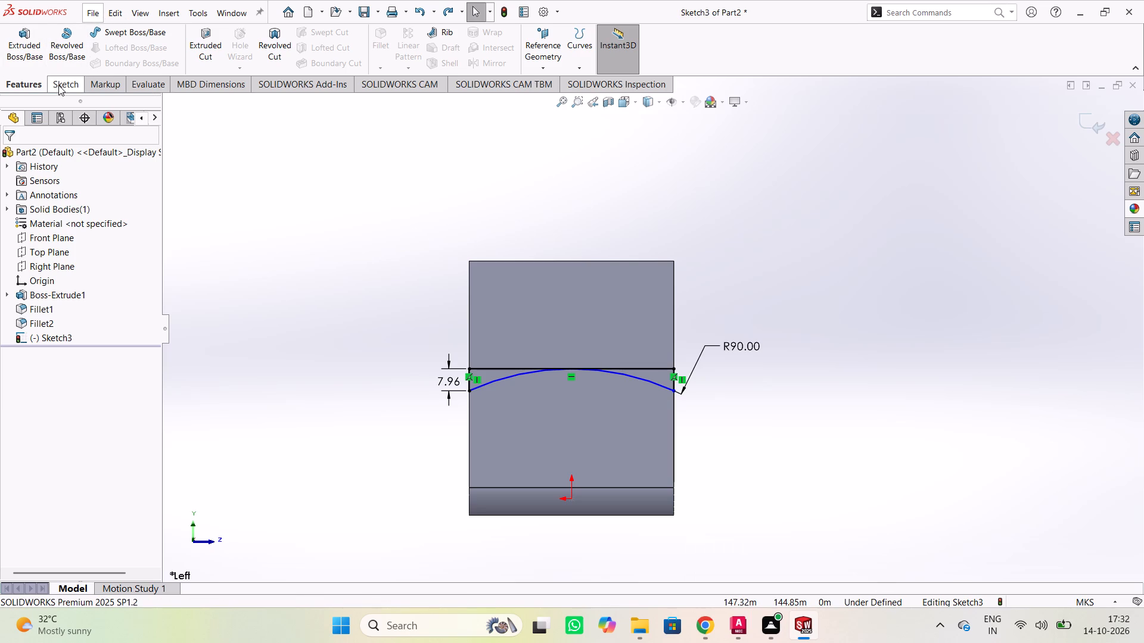
click(98, 29)
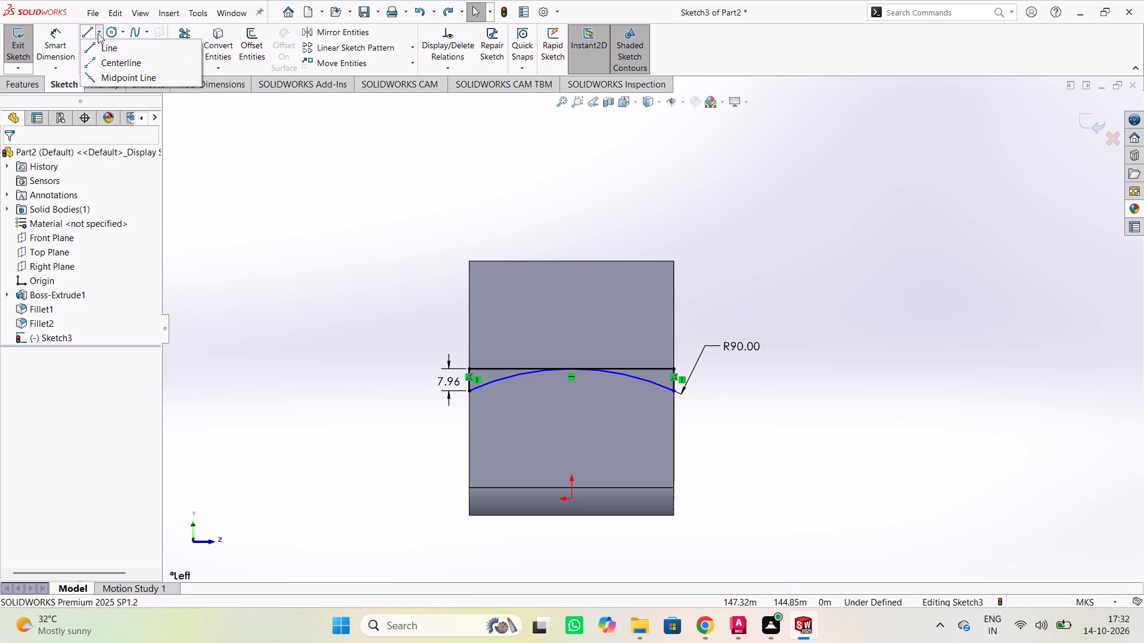
click(91, 59)
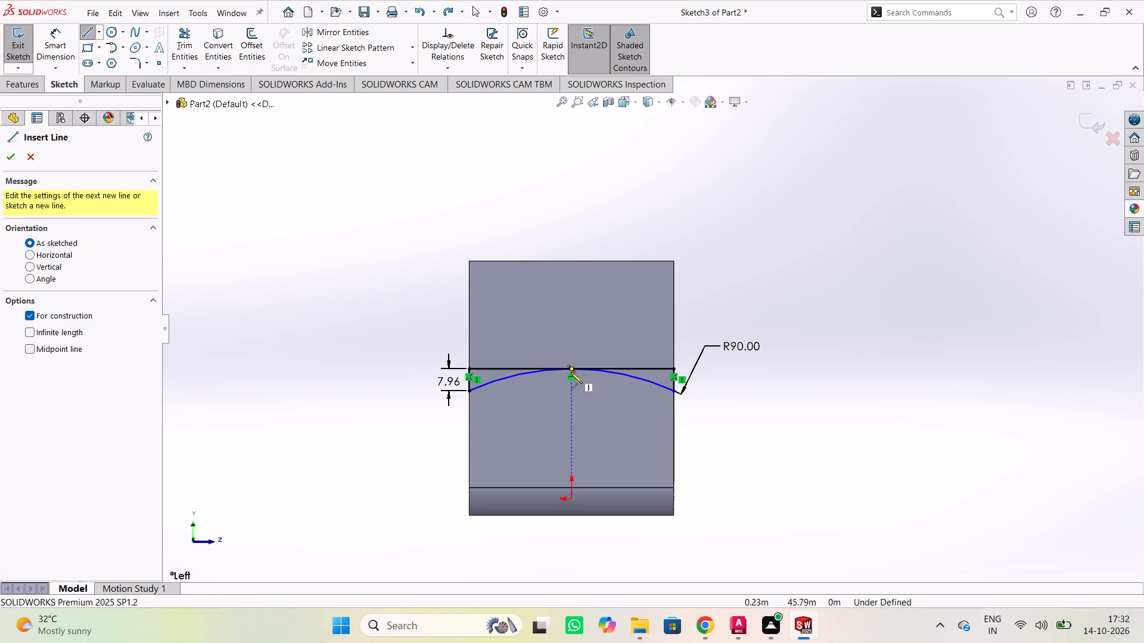
scroll(570, 370, down, 4)
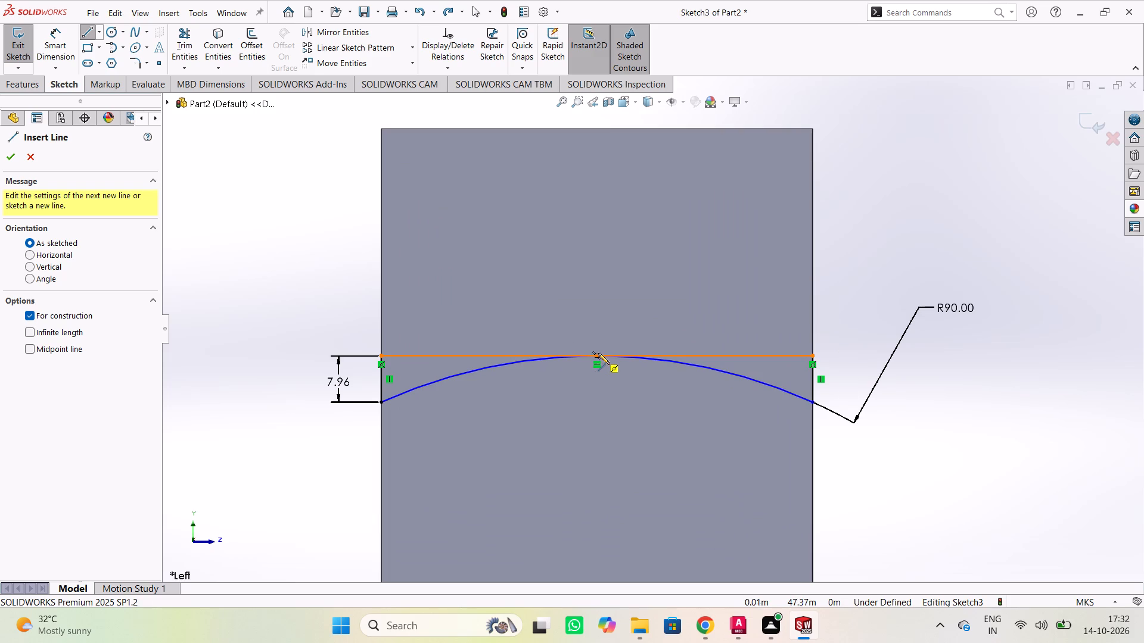
click(596, 356)
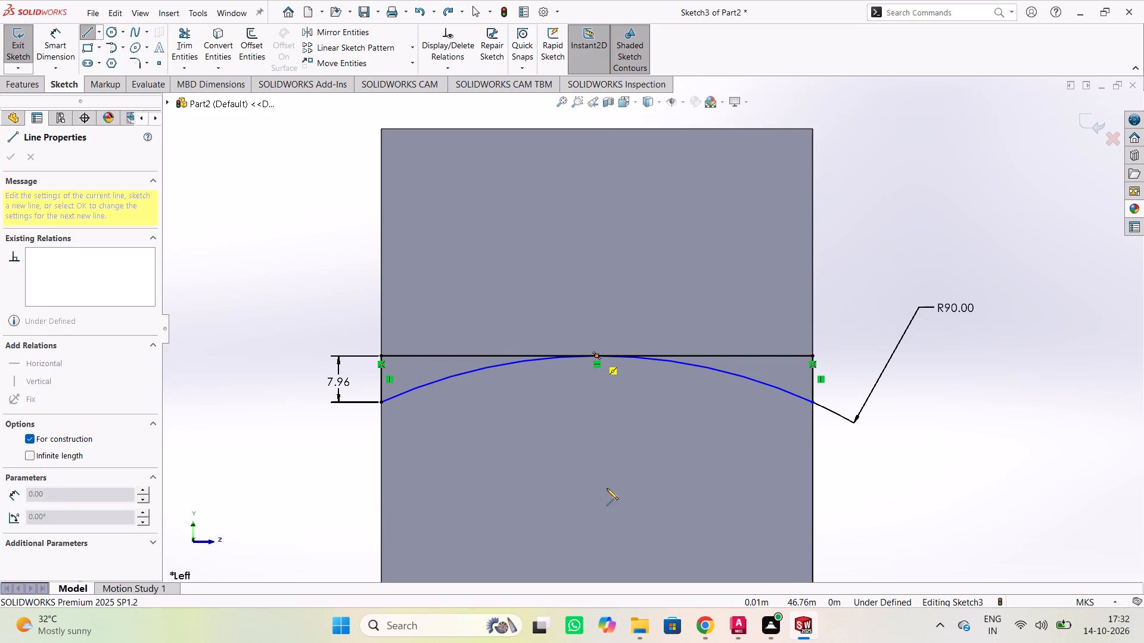
scroll(590, 558, up, 3)
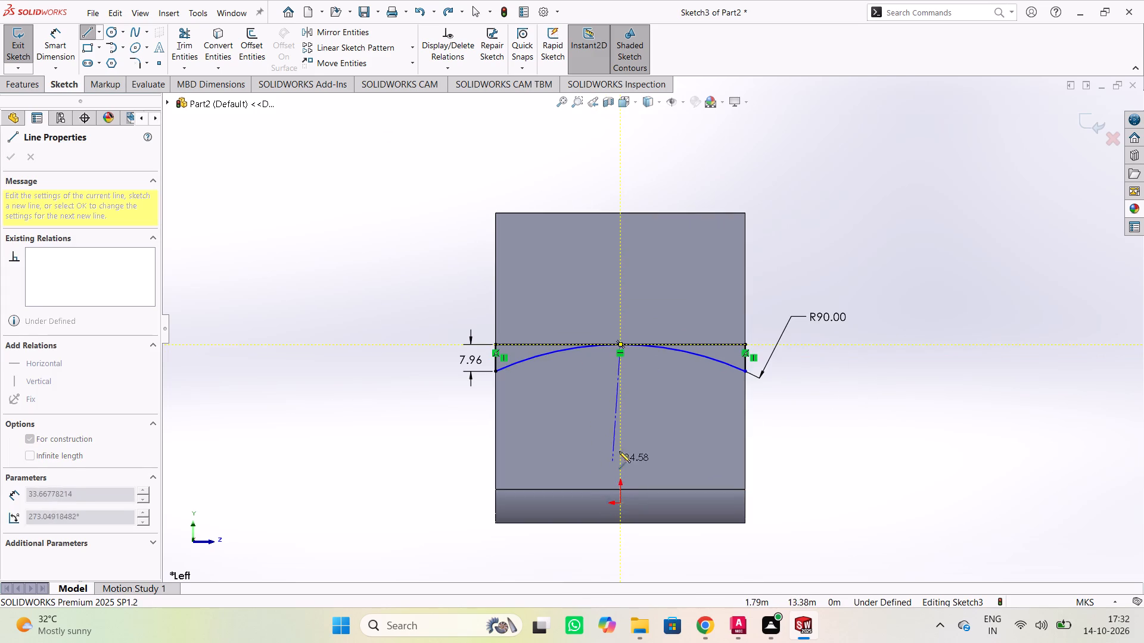
scroll(619, 451, down, 2)
scroll(620, 456, up, 2)
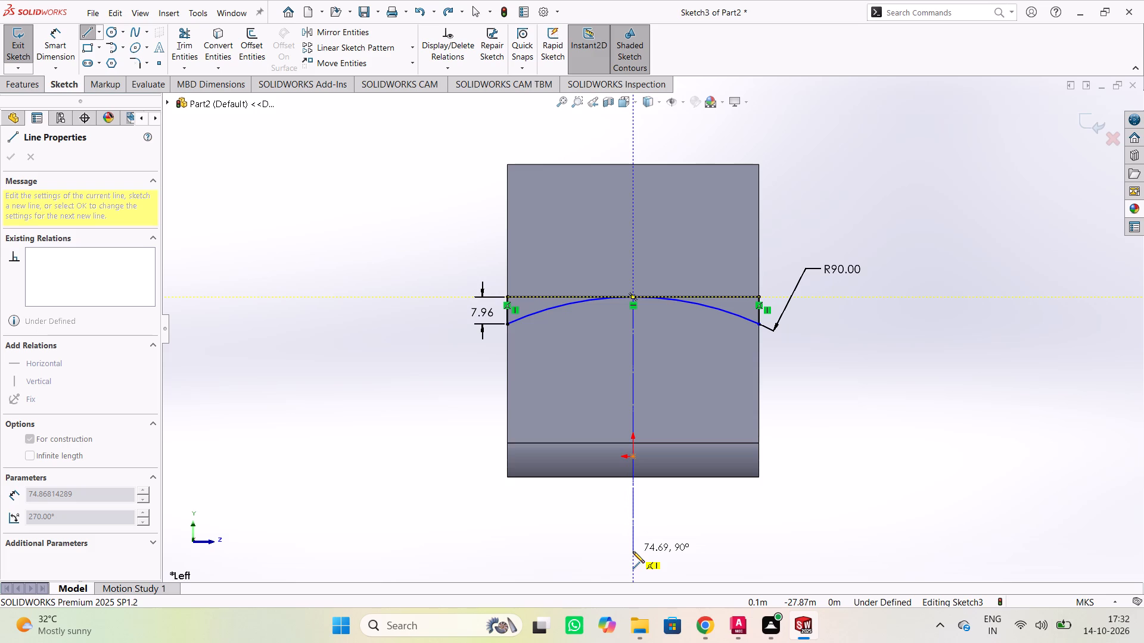
key(9)
key(0)
key(Return)
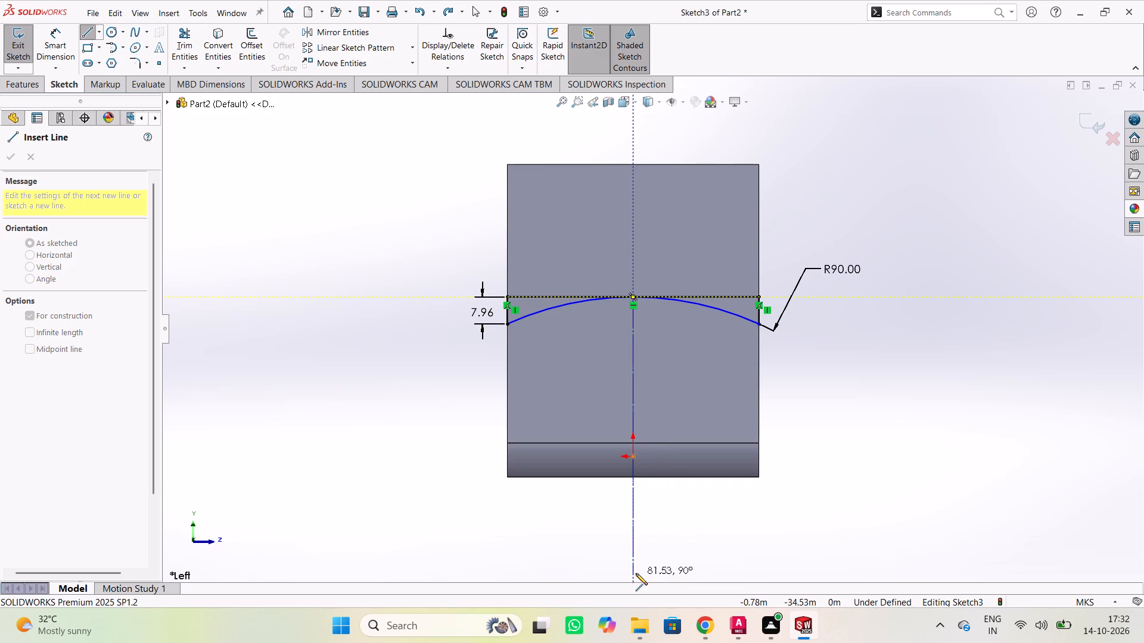
click(636, 568)
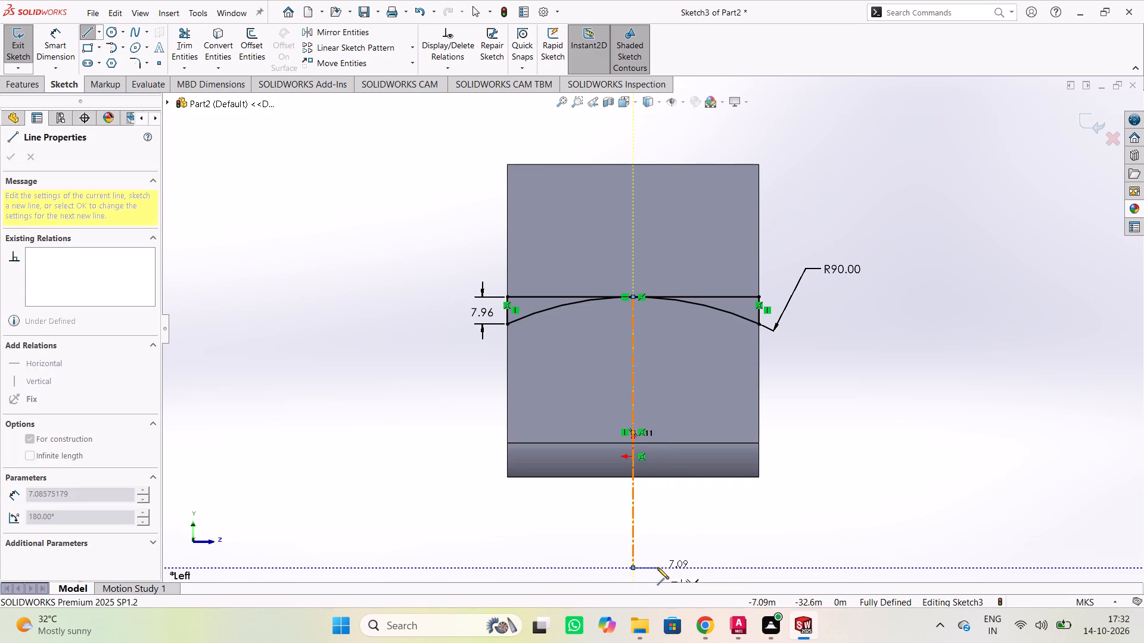
key(Escape)
Dimension the vertical centerline's length and set it to 90 m.
right_click(649, 502)
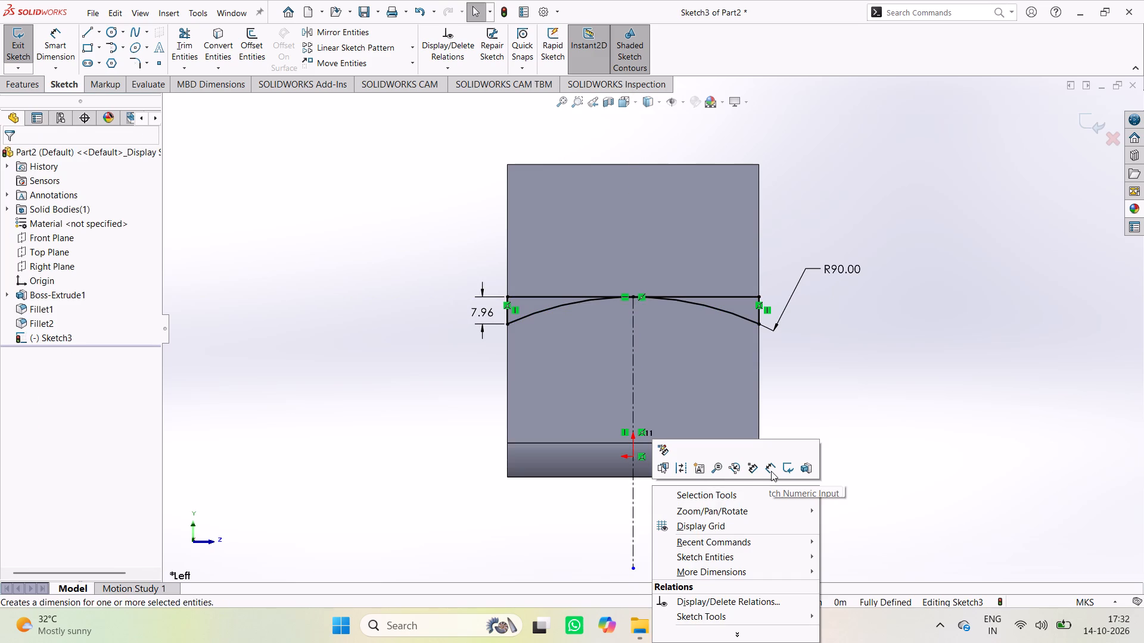
click(771, 471)
click(631, 515)
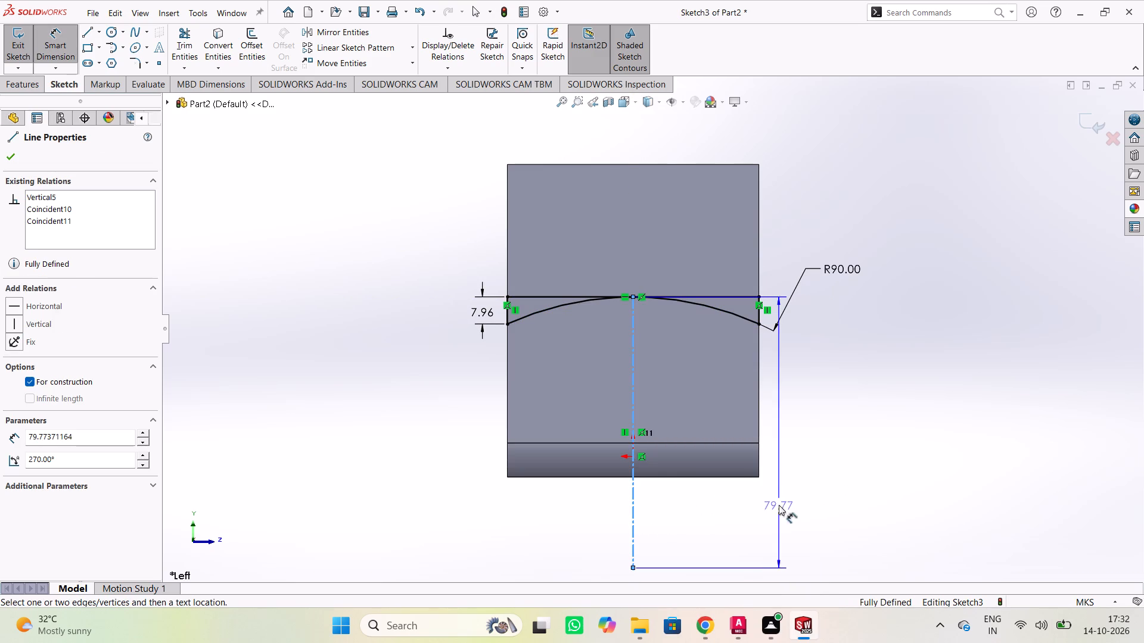
click(802, 476)
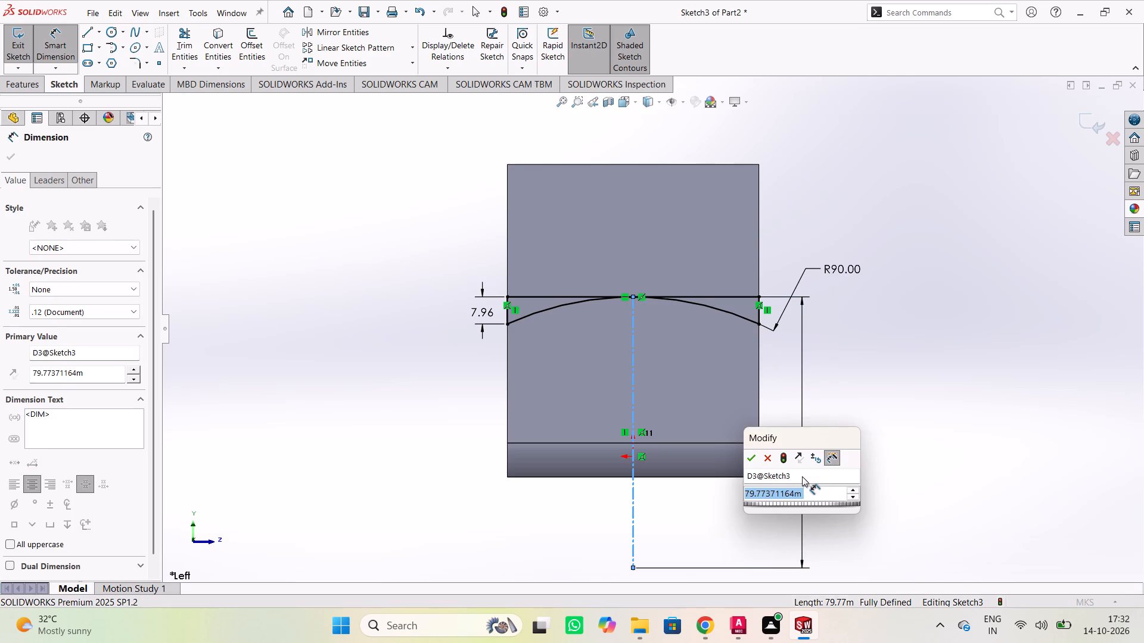
text(90)
key(Return)
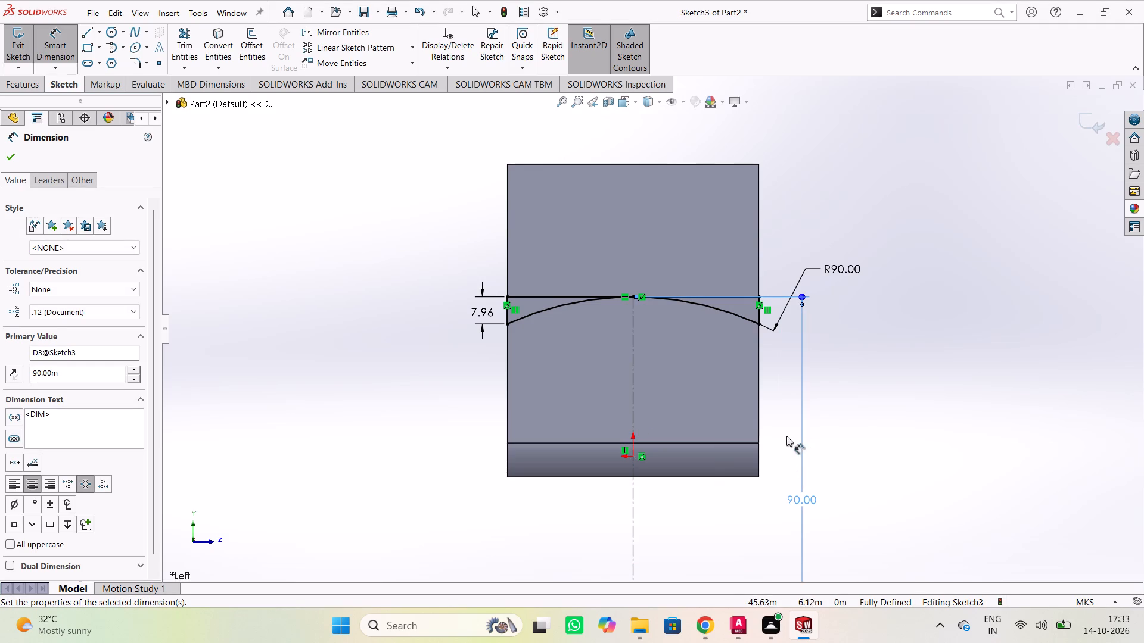
scroll(763, 448, down, 2)
scroll(763, 448, up, 3)
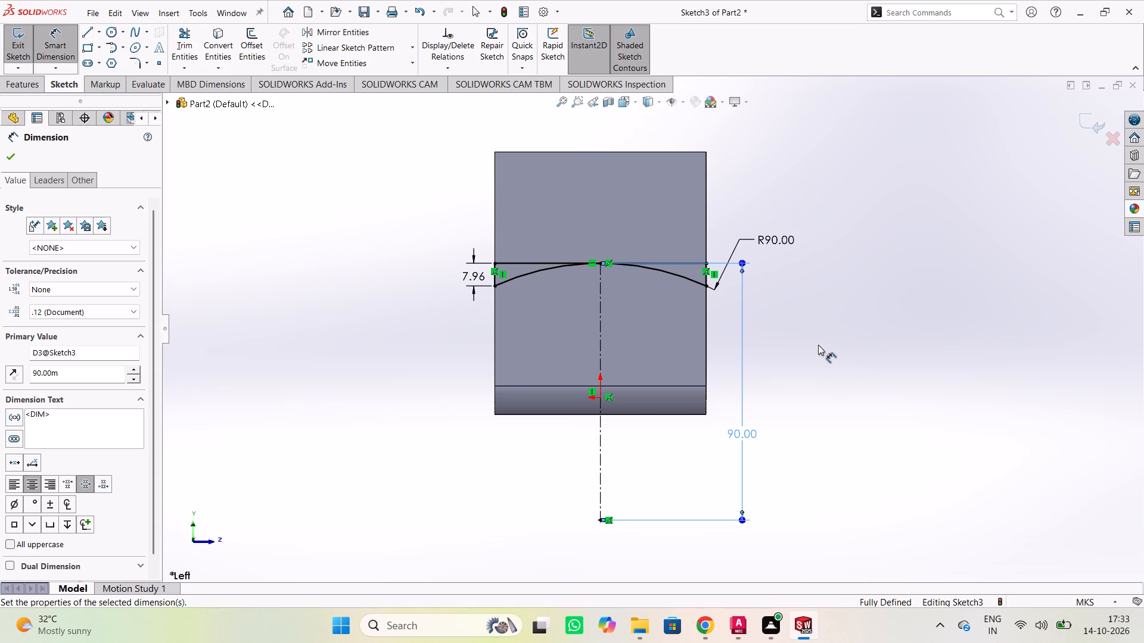
key(Escape)
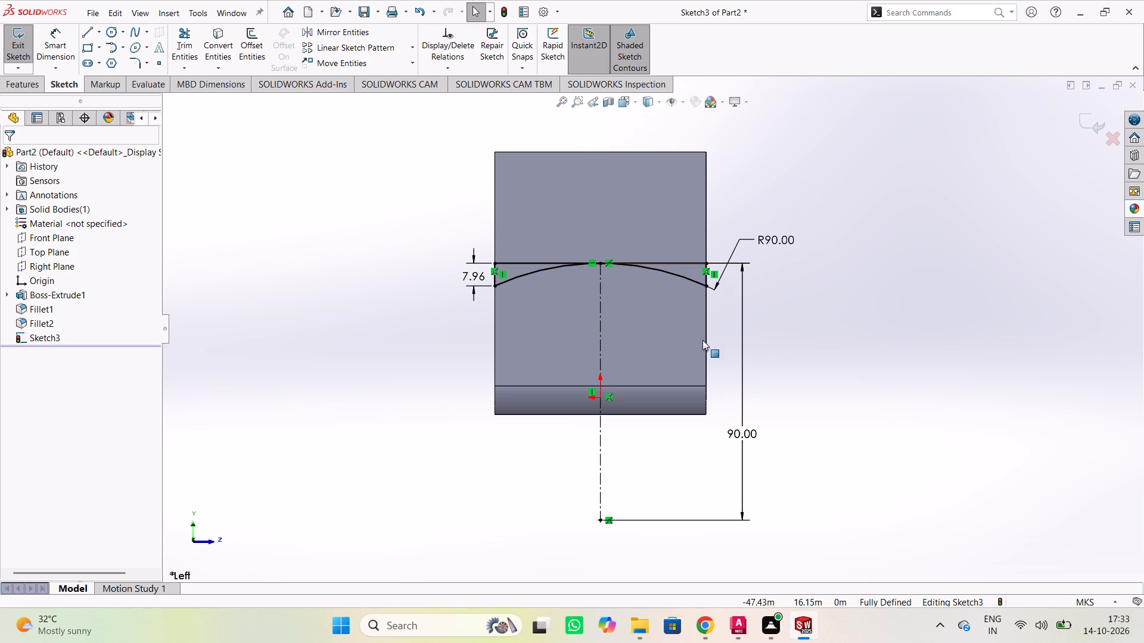
Start an extruded cut from the arc sketch and pick the corner region between the arc and the short arm's top line.
middle_drag(360, 245, 477, 273)
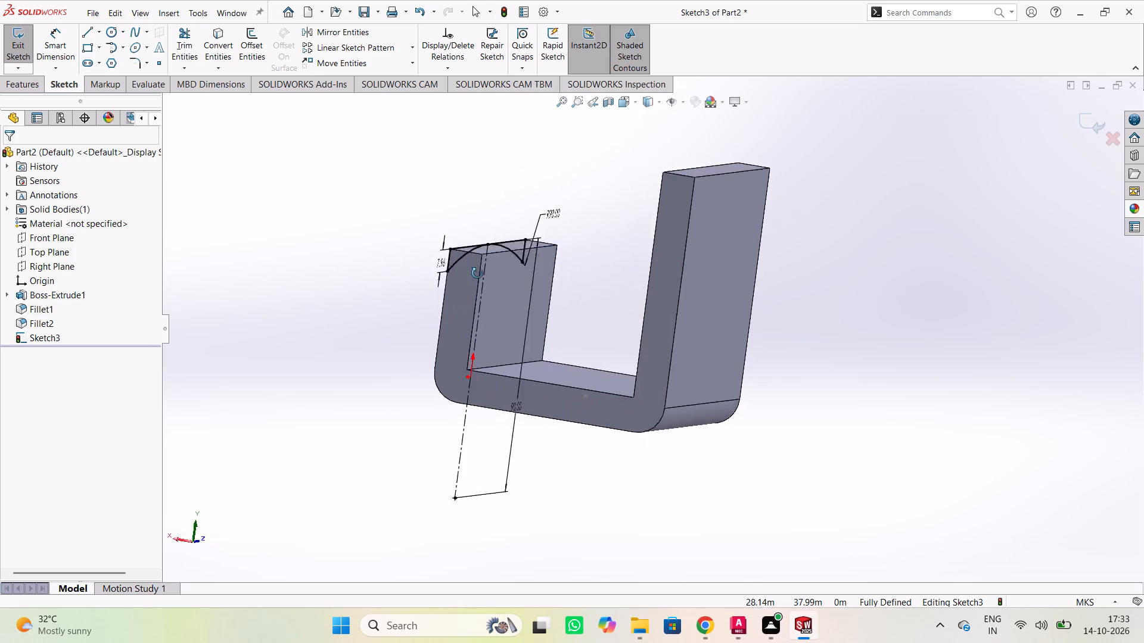
middle_drag(477, 273, 629, 326)
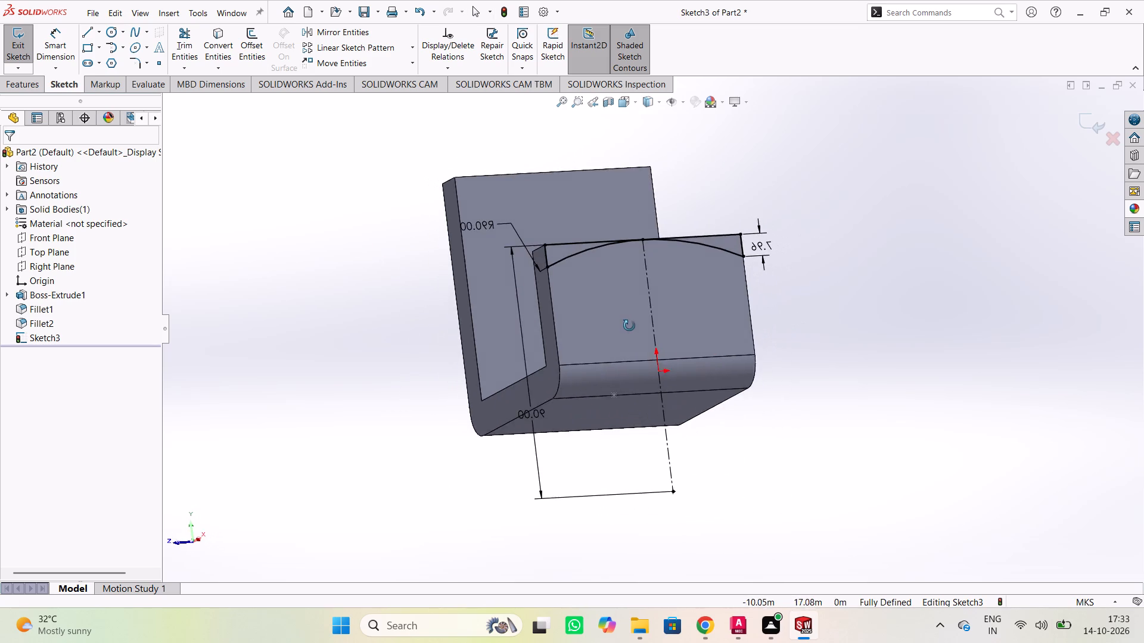
middle_drag(629, 326, 673, 331)
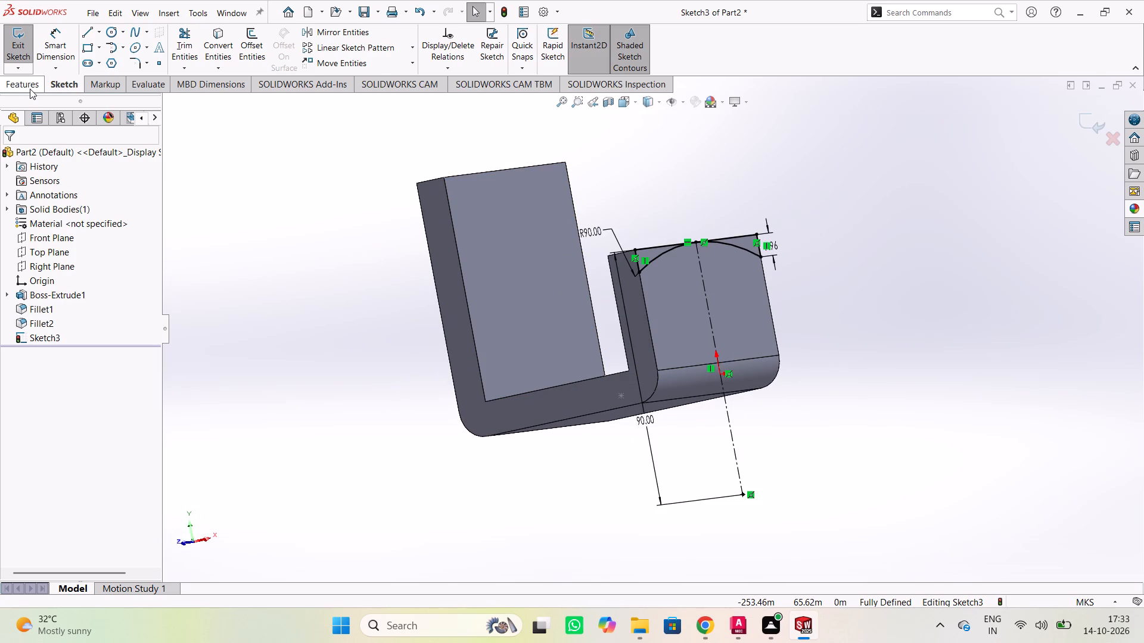
click(30, 89)
click(209, 55)
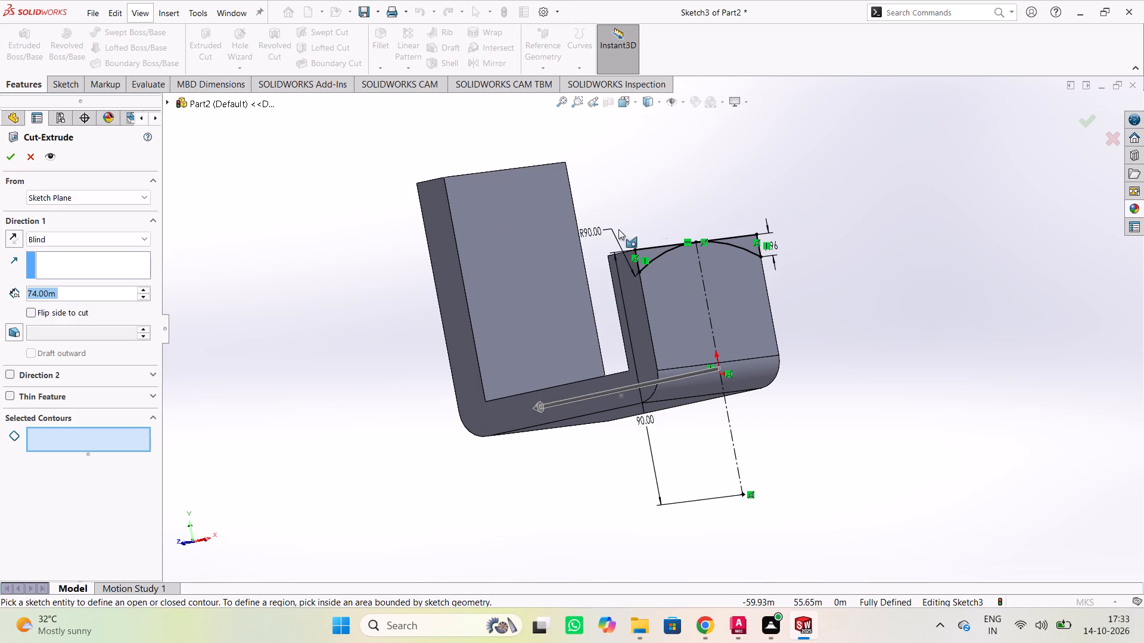
click(744, 242)
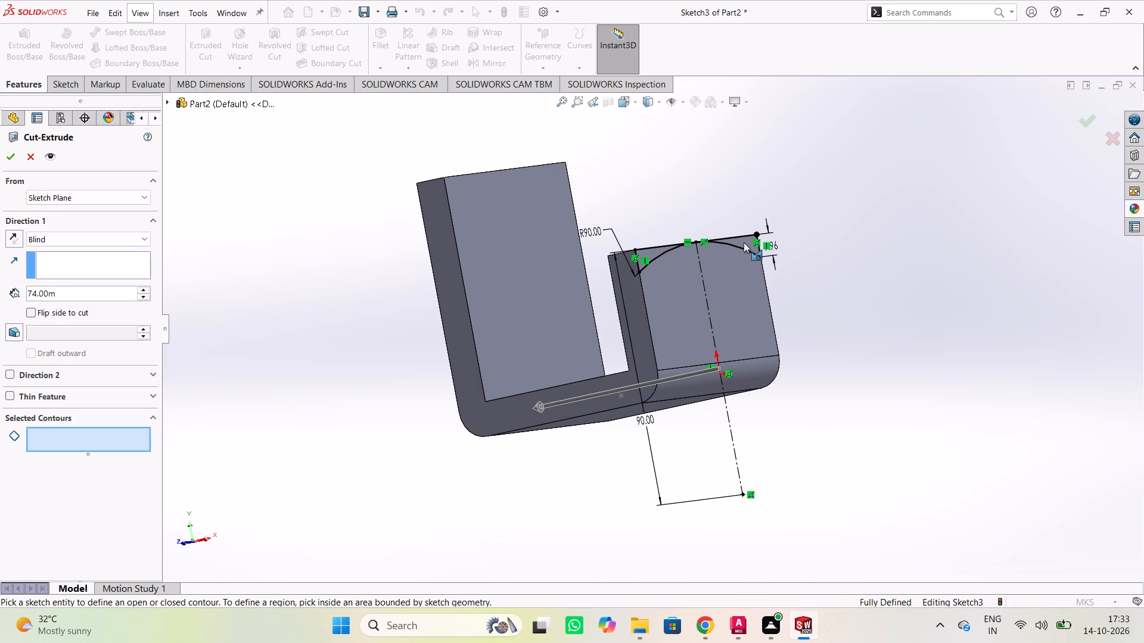
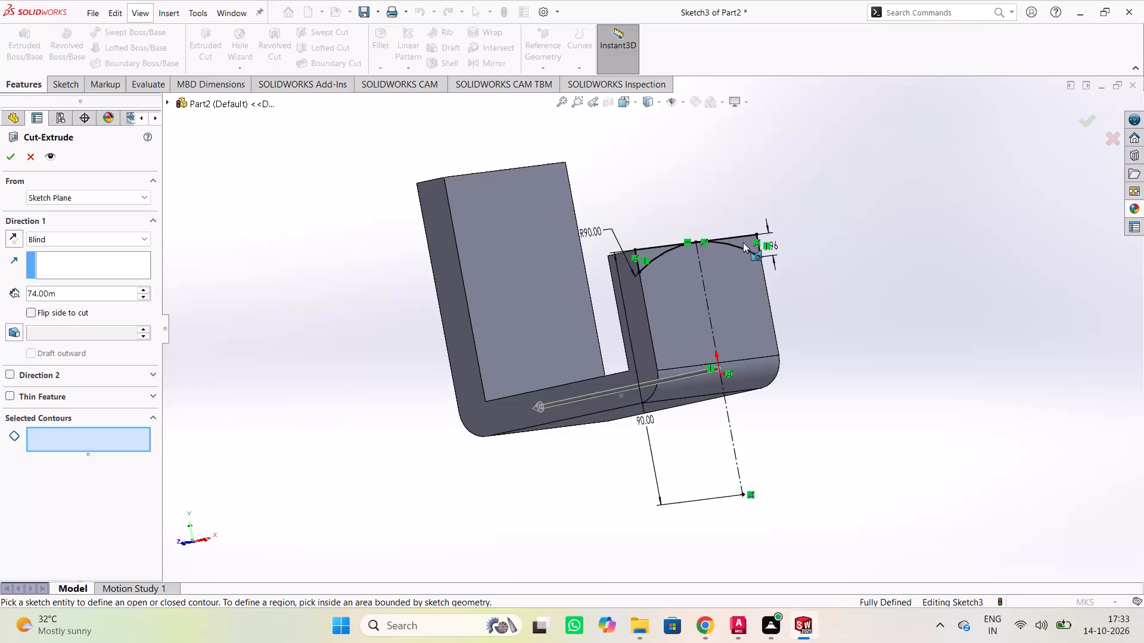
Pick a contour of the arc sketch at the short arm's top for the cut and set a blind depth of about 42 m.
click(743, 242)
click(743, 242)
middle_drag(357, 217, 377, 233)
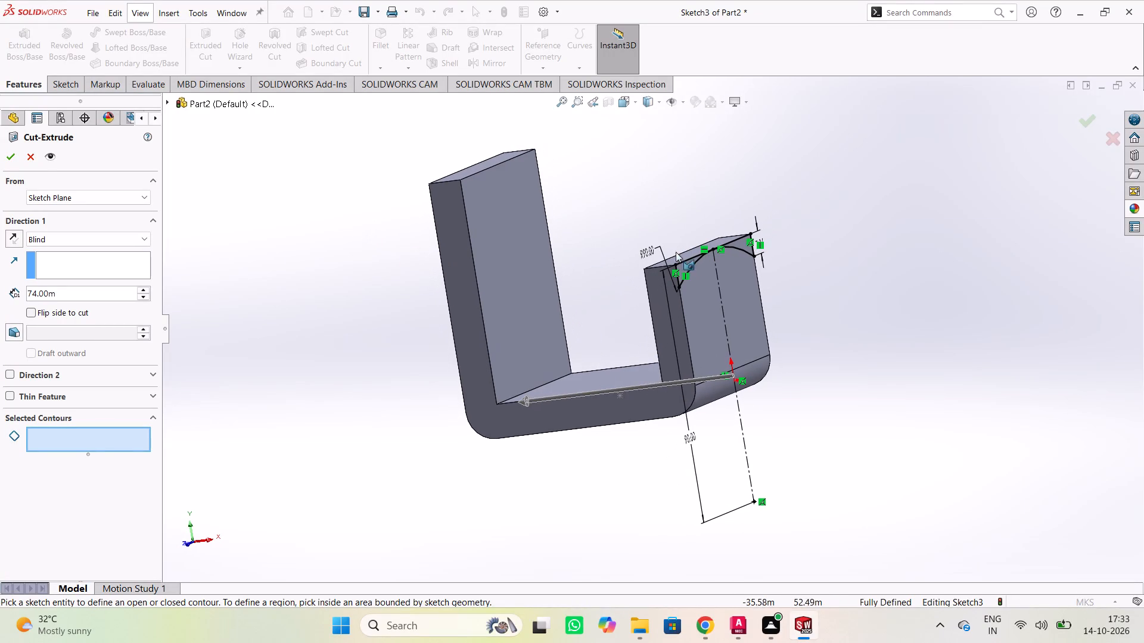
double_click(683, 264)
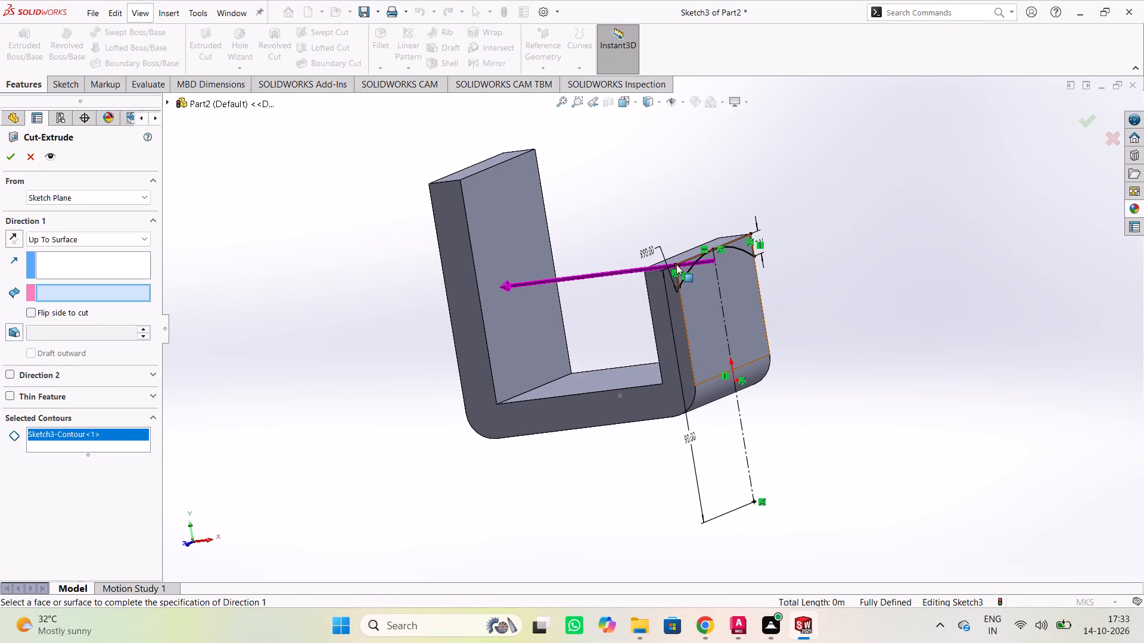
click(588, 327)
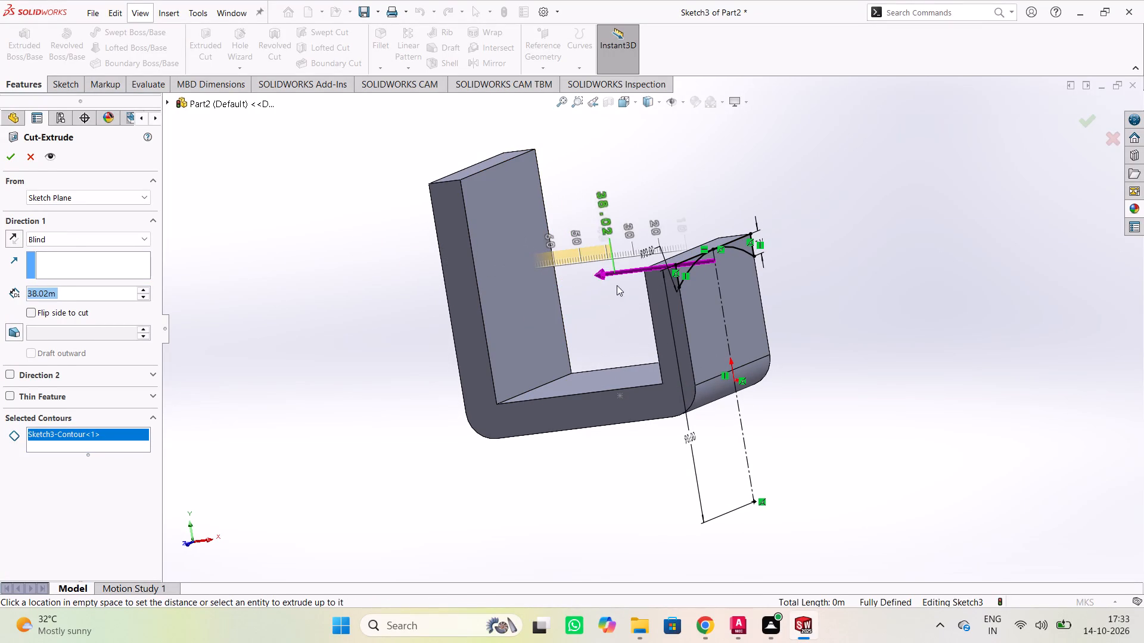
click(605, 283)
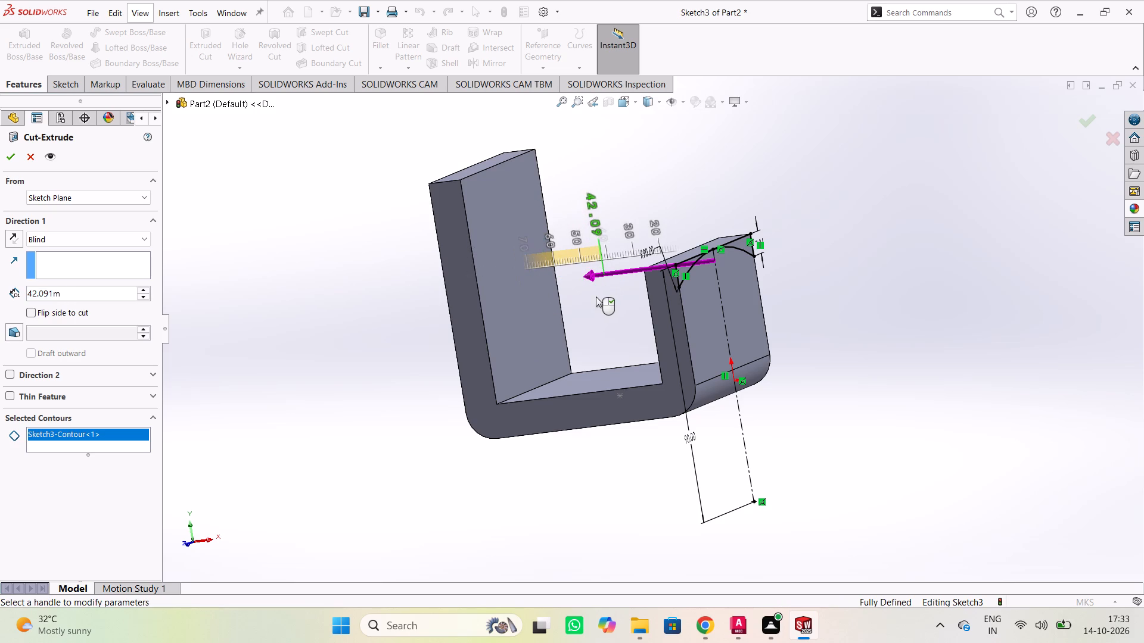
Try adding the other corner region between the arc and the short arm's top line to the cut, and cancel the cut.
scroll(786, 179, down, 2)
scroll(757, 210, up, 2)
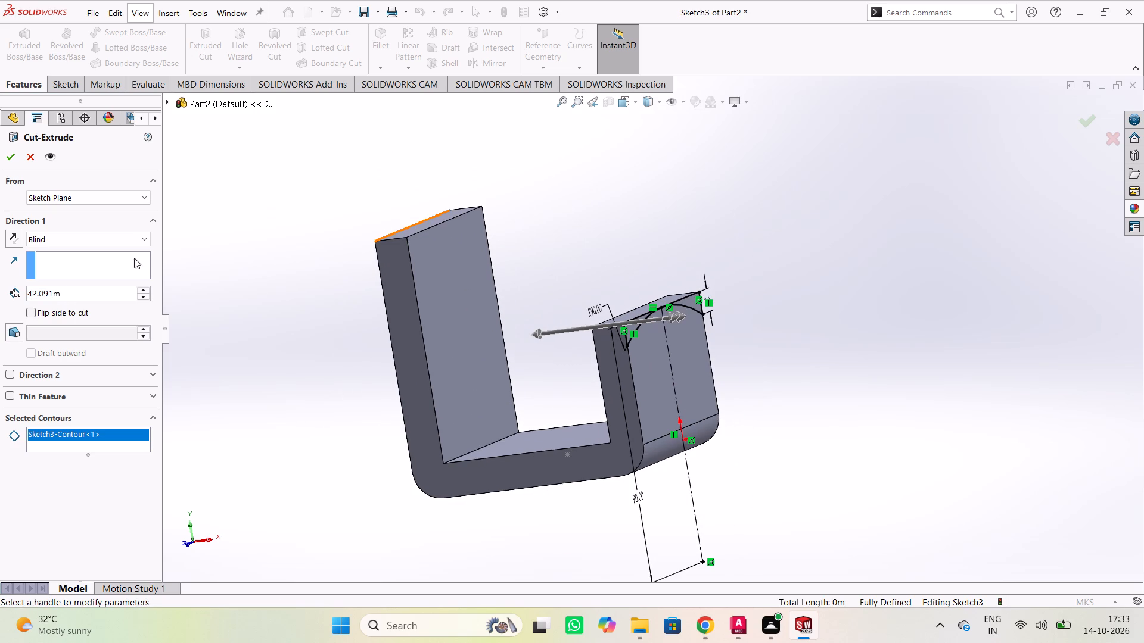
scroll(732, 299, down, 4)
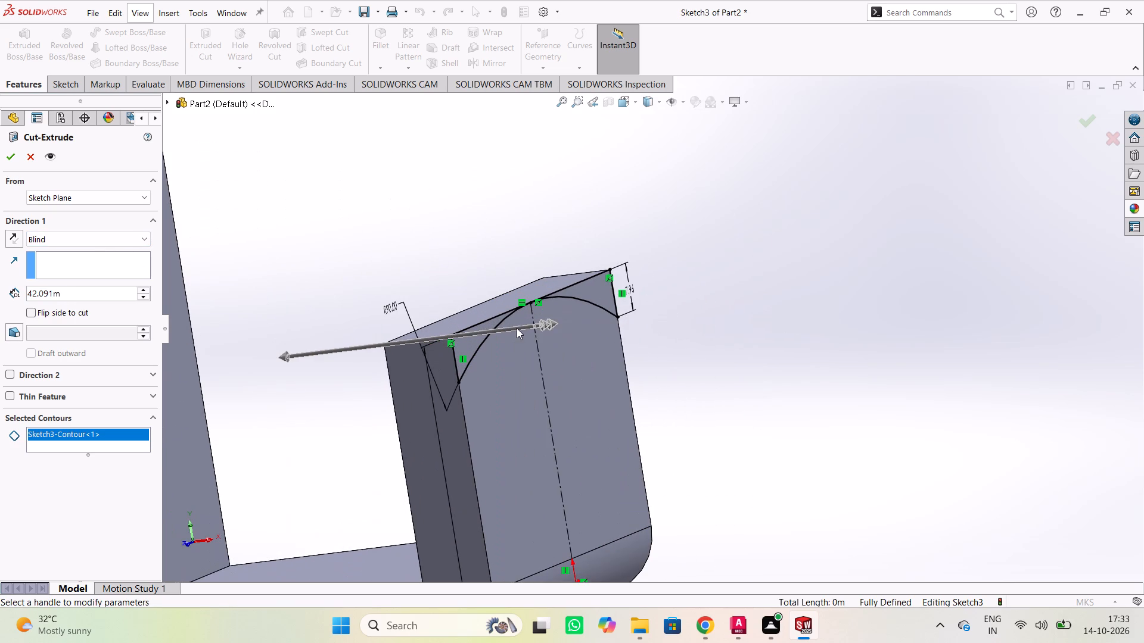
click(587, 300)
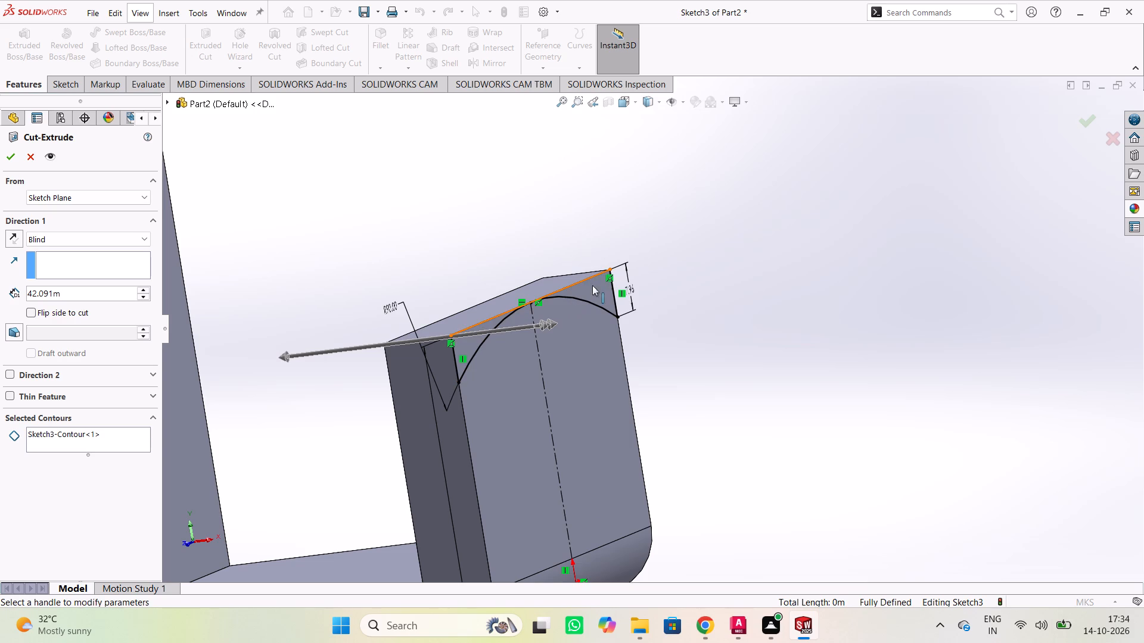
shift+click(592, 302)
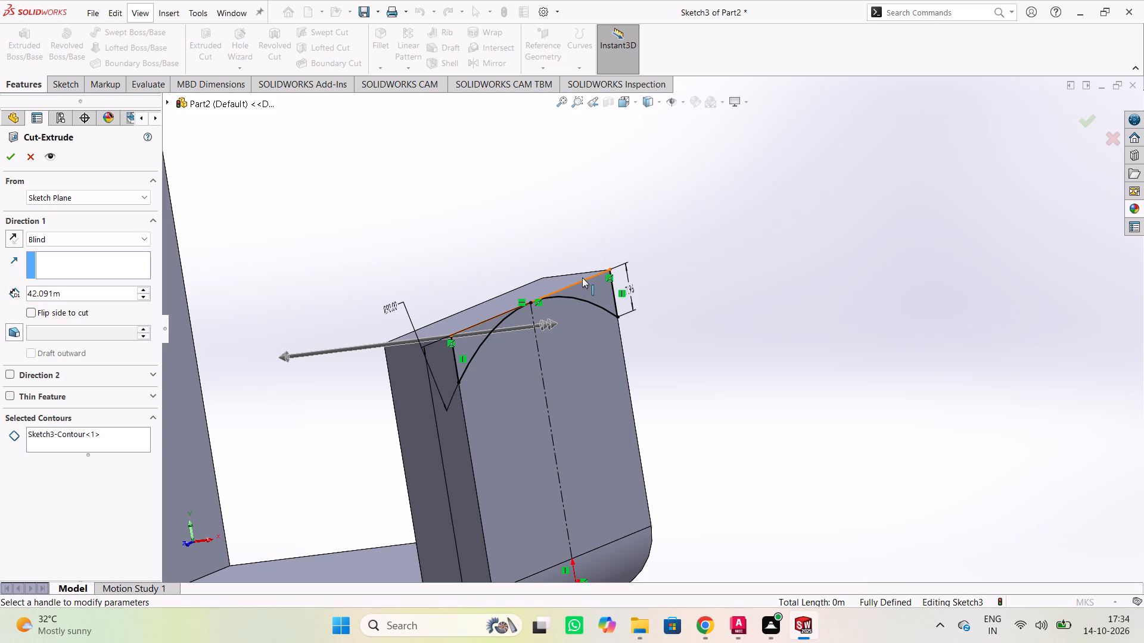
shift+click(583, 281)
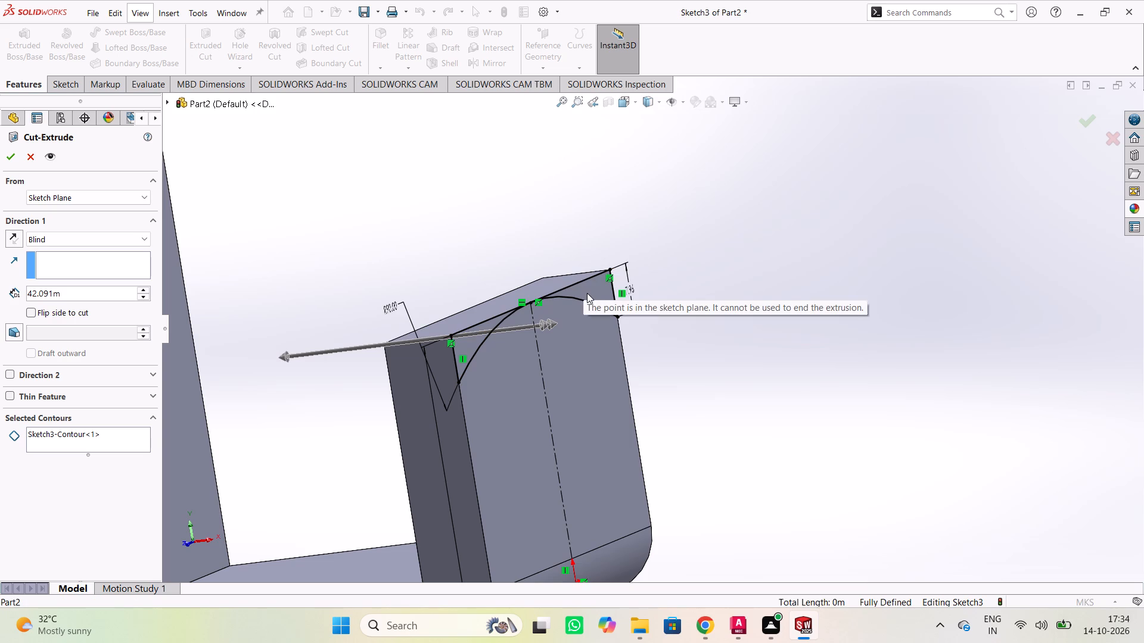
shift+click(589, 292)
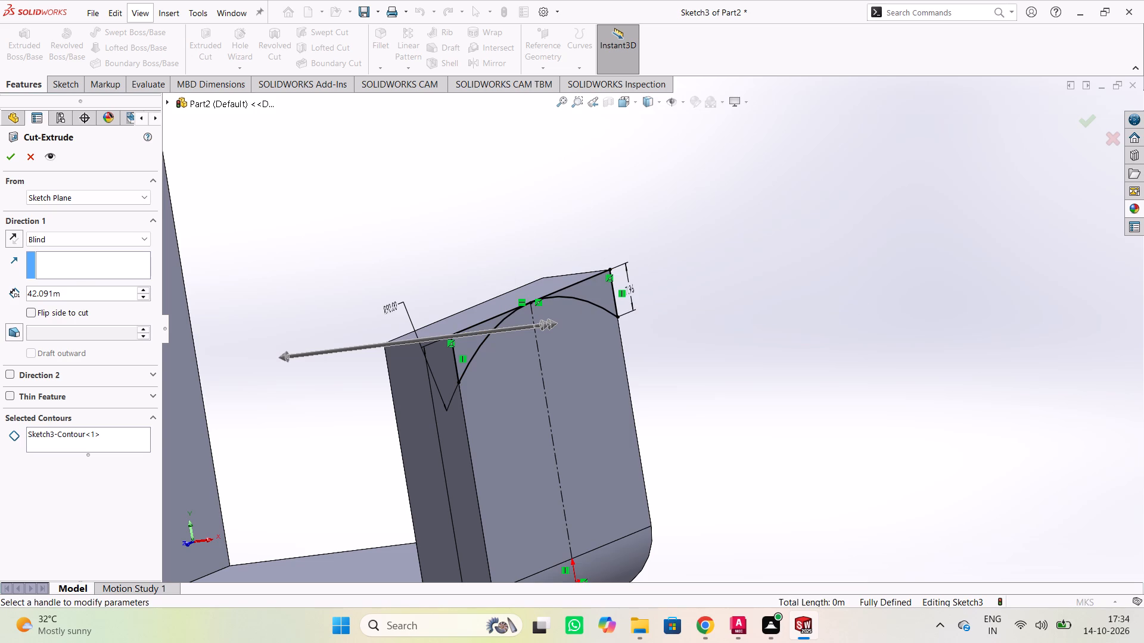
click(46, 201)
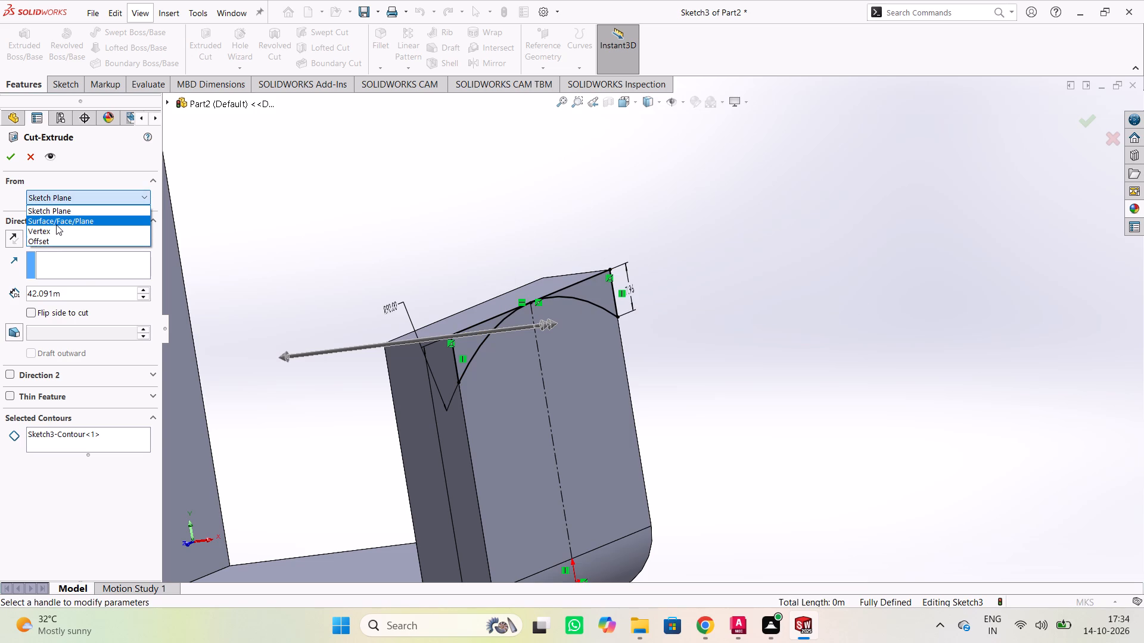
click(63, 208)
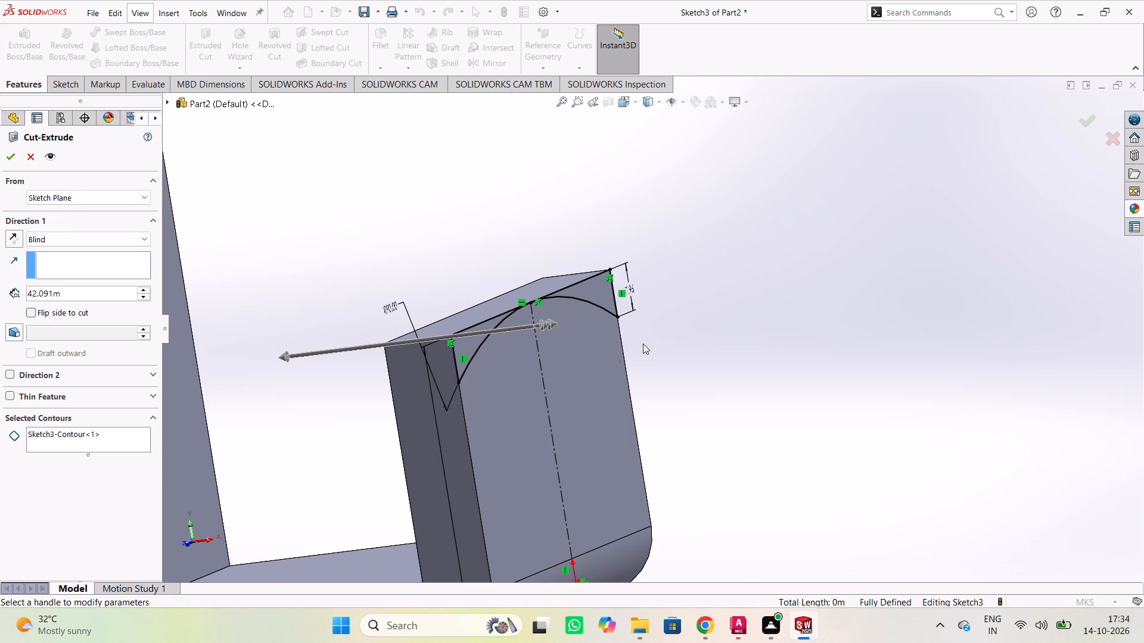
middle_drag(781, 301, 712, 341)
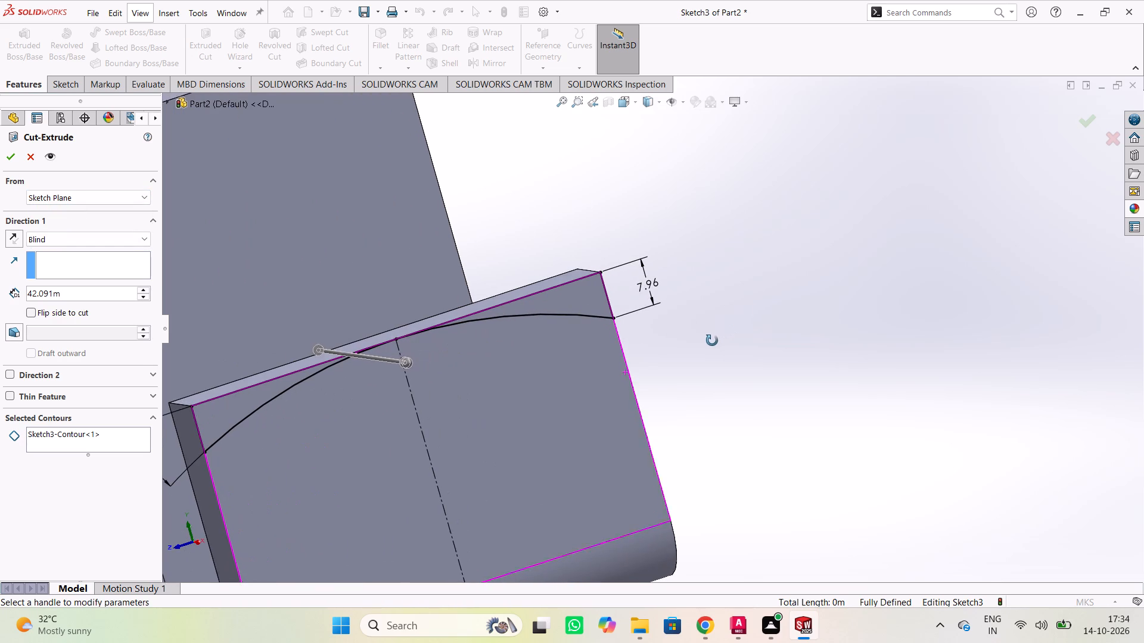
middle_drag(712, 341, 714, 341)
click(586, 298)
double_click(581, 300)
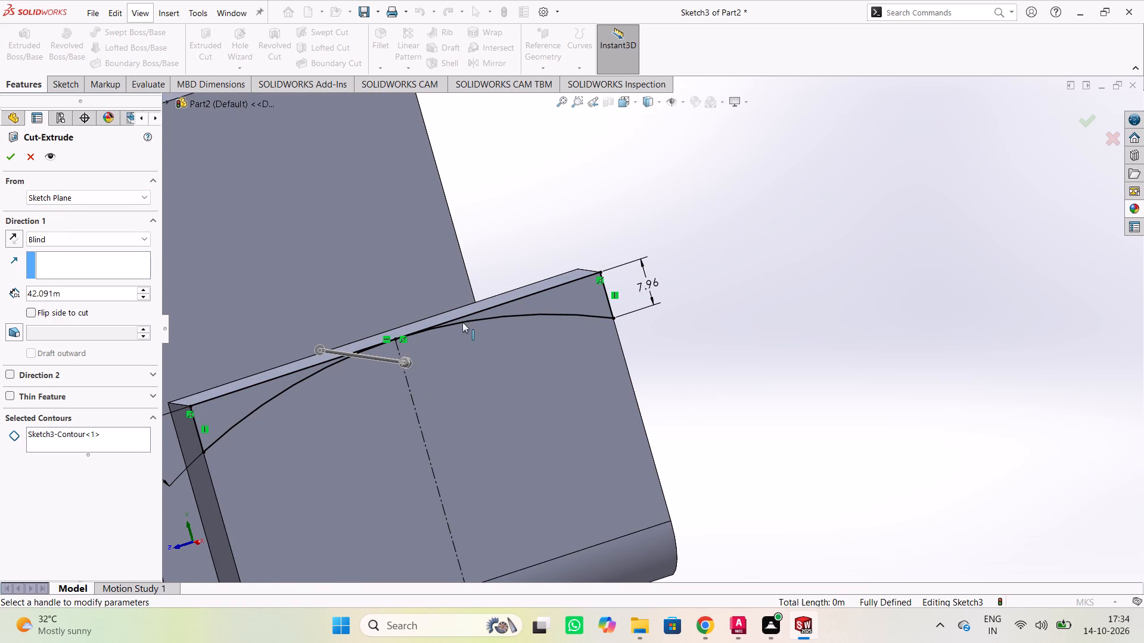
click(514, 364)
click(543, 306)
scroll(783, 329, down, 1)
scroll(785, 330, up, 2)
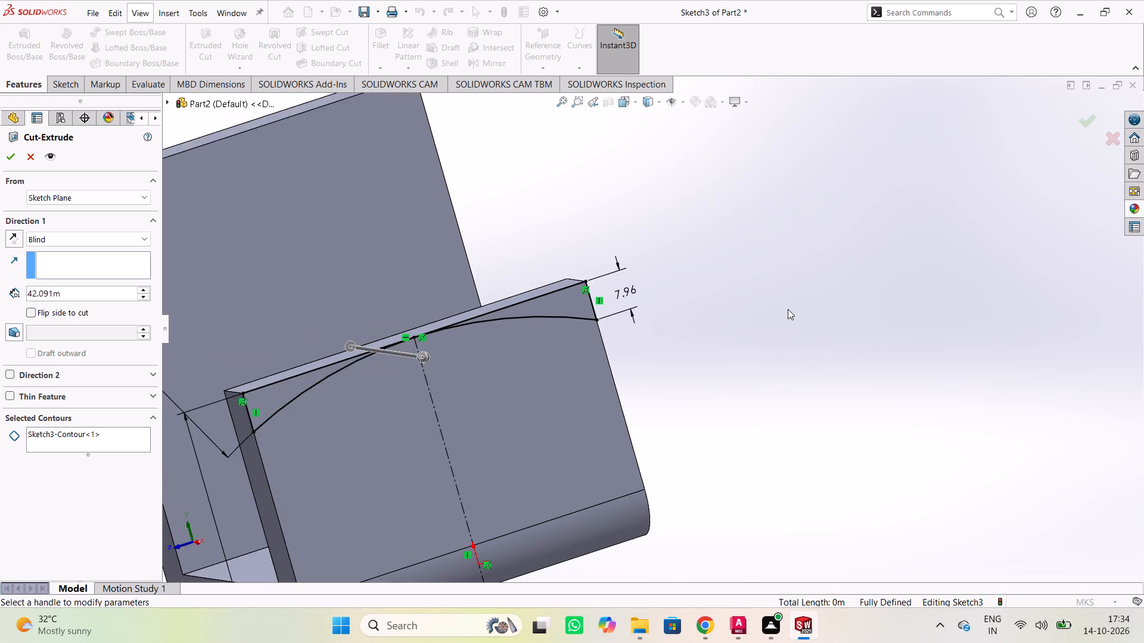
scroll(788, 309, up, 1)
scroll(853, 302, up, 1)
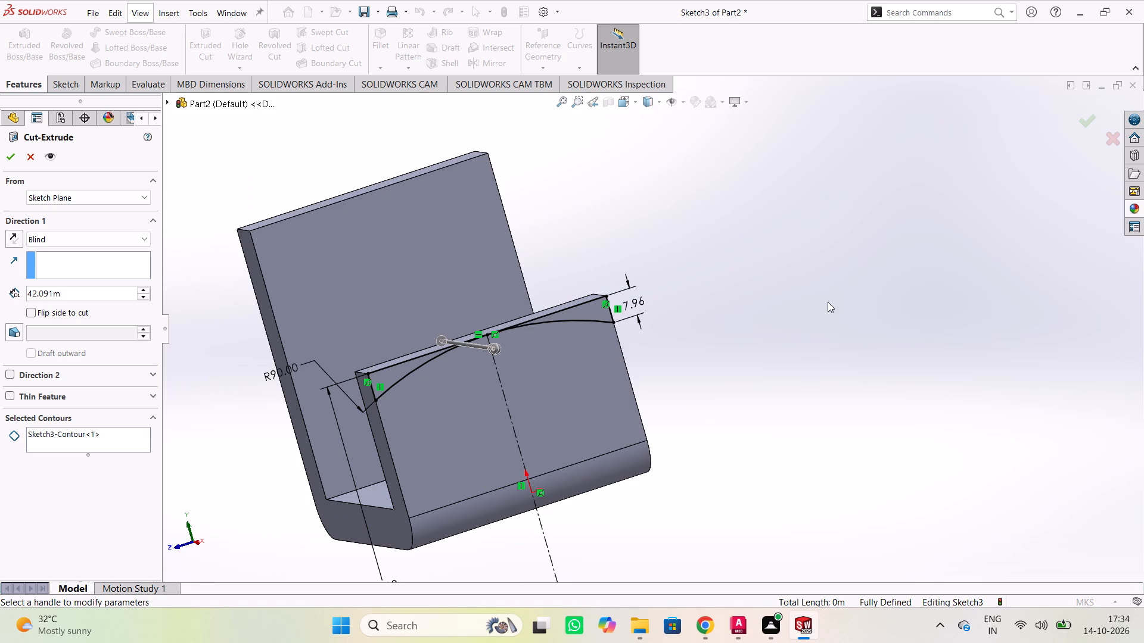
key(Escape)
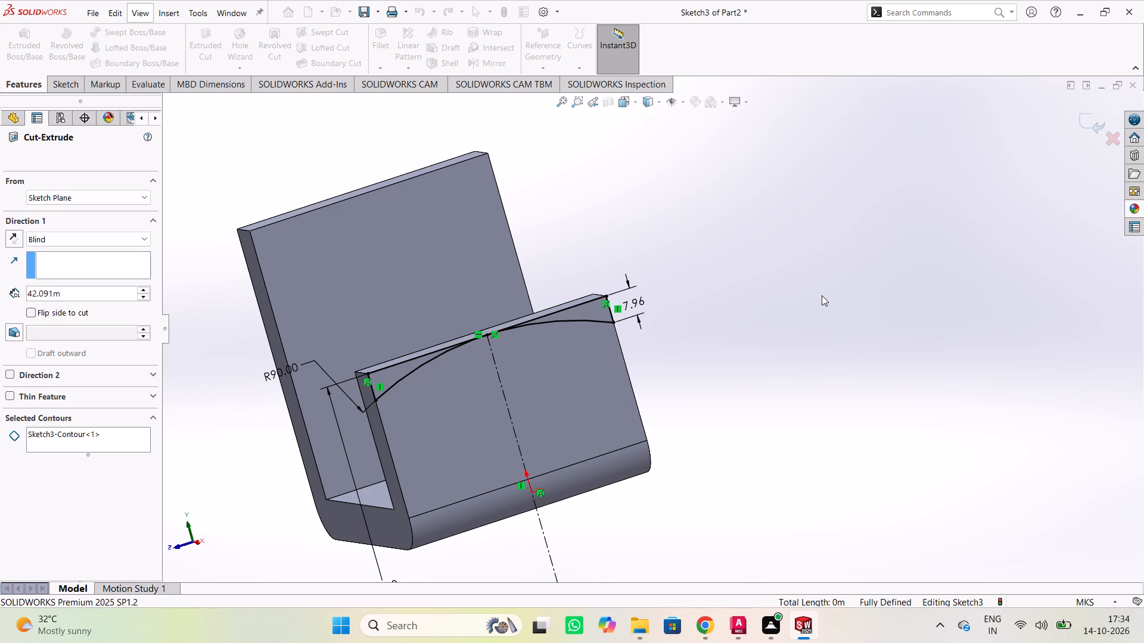
Undo the vertical centerline's 90 m length, its dimension and the centerline itself in the arc sketch.
click(540, 395)
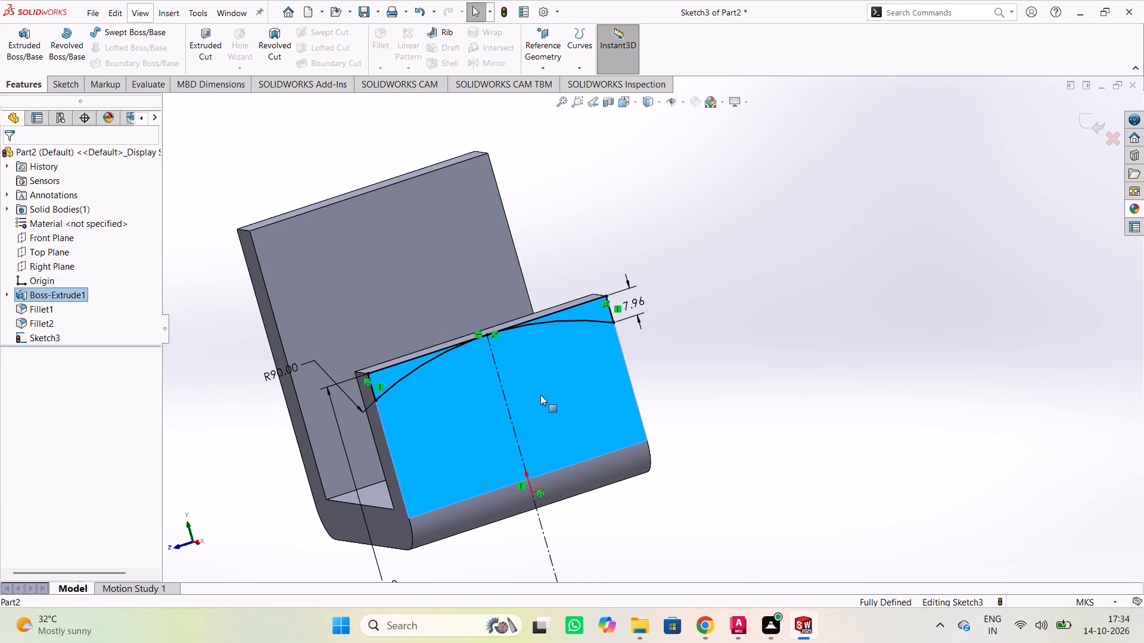
click(262, 447)
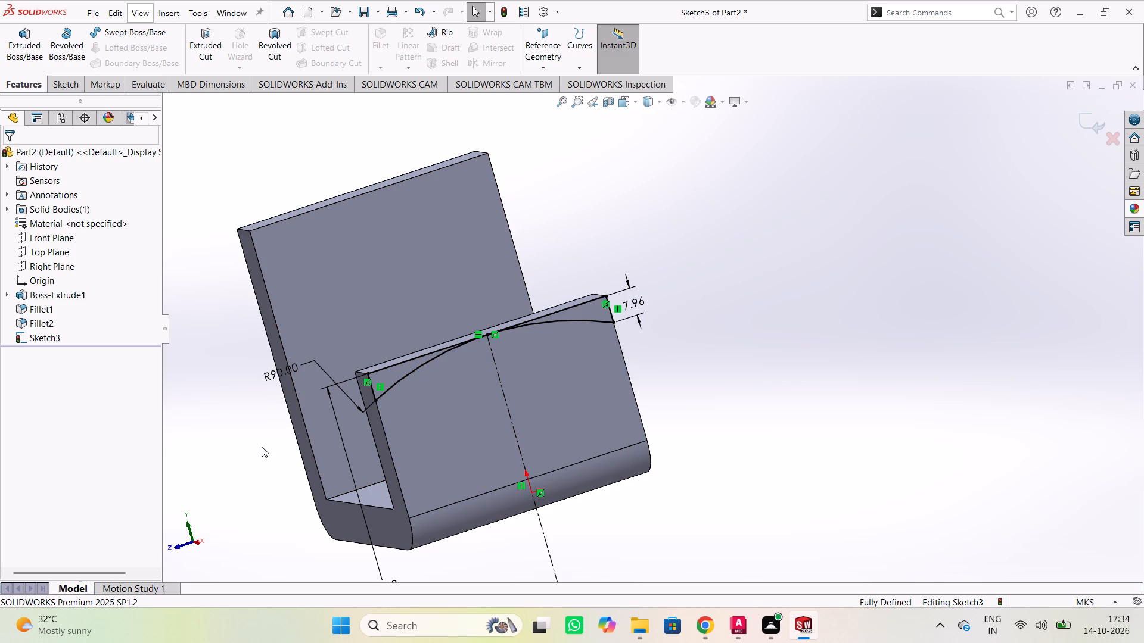
key(ctrl+z)
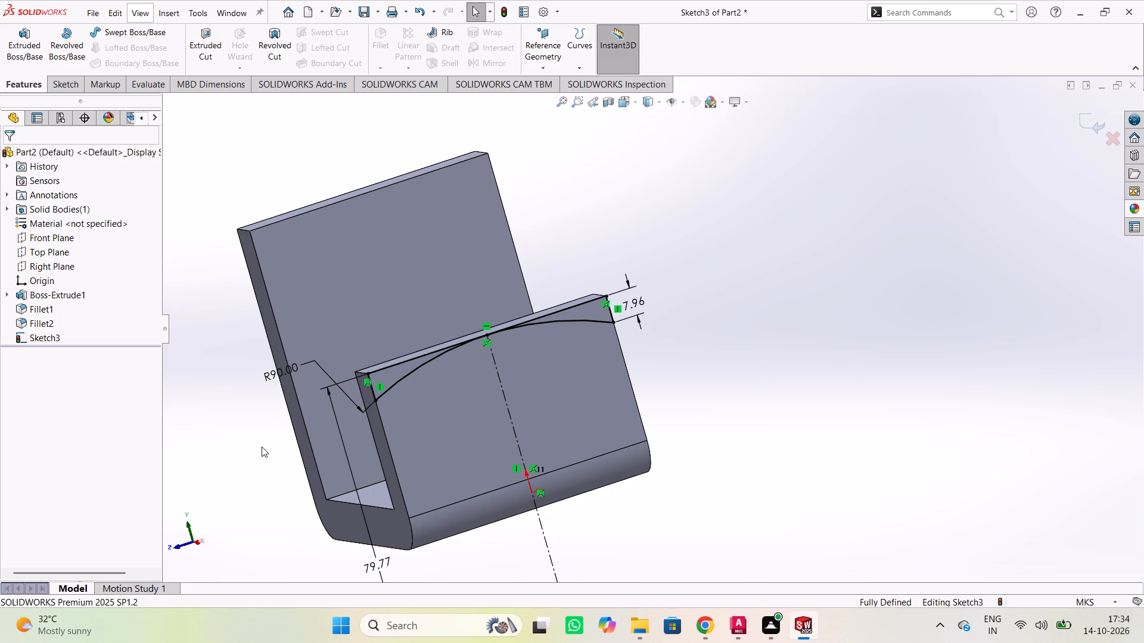
key(ctrl+z)
key(ctrl+z)
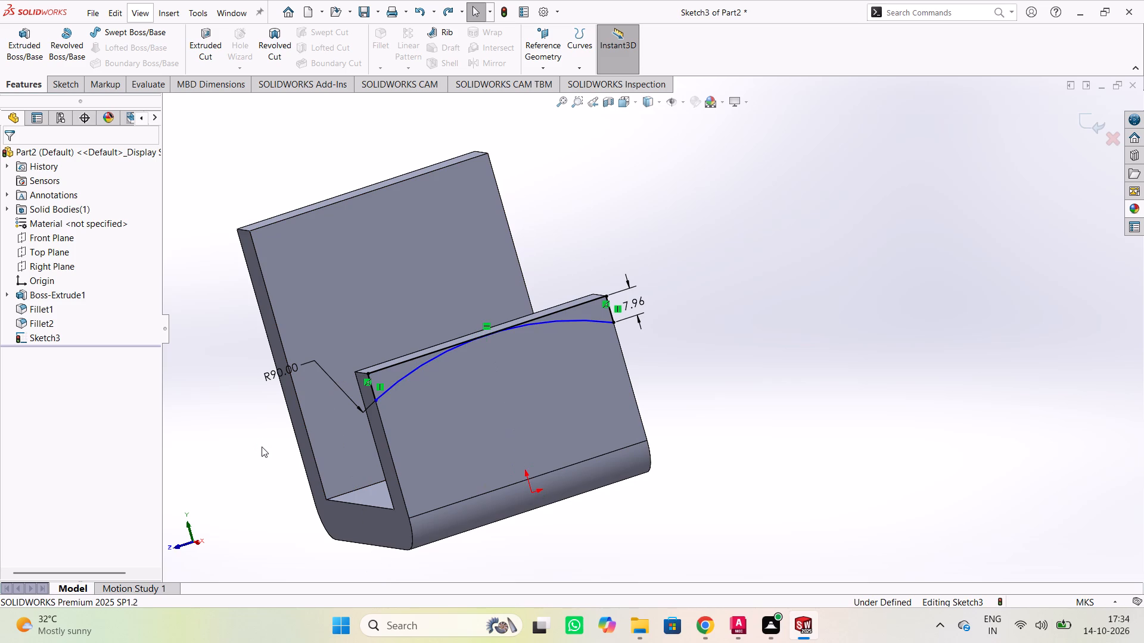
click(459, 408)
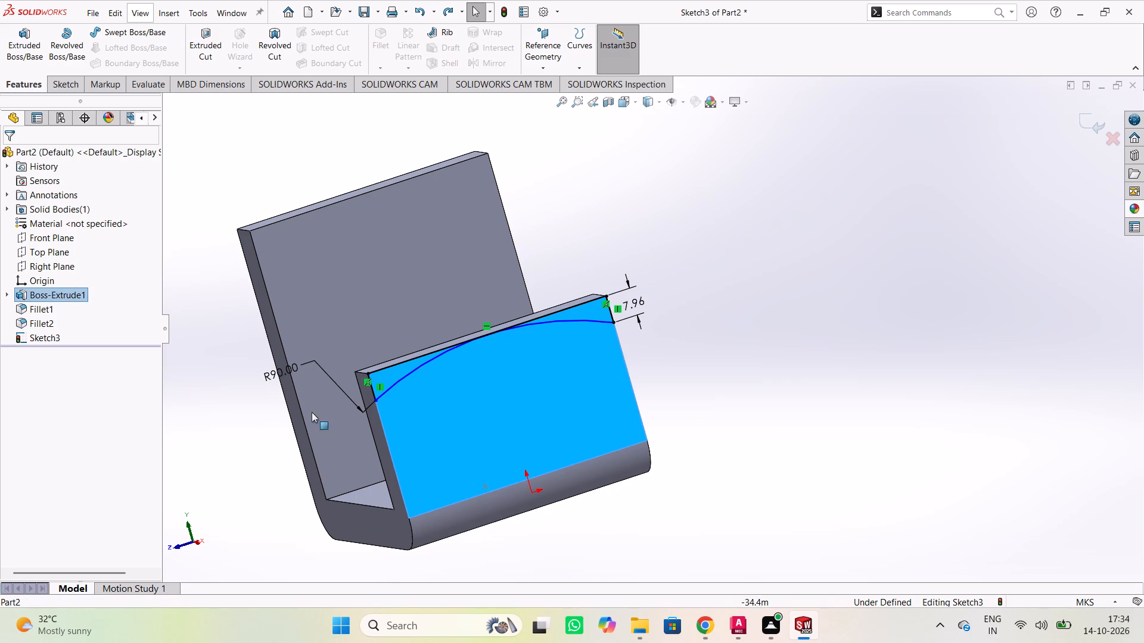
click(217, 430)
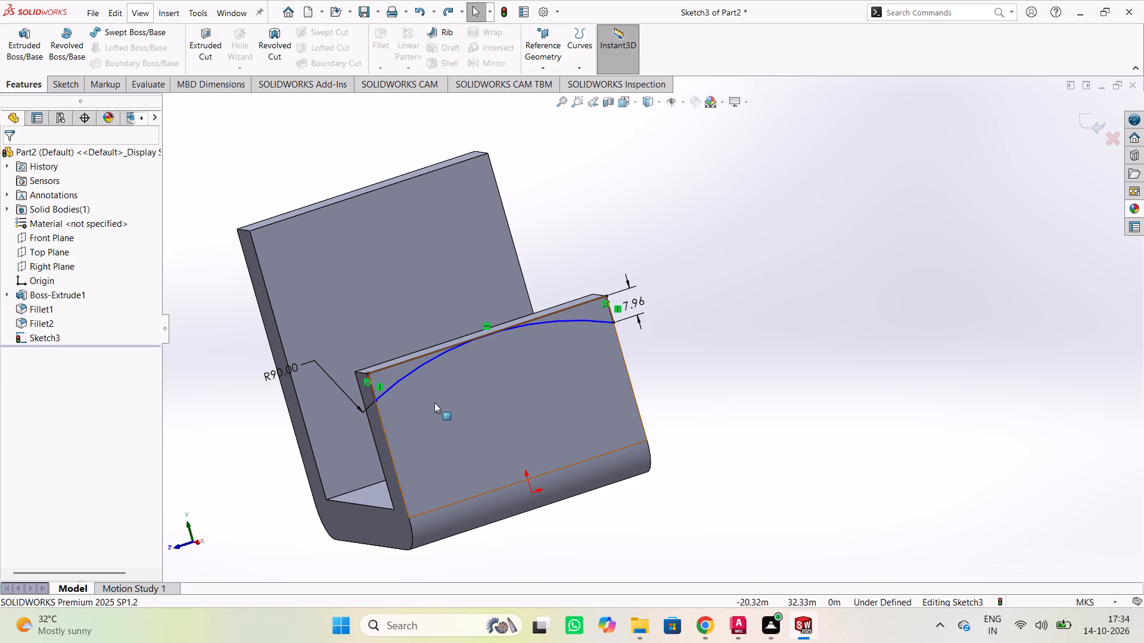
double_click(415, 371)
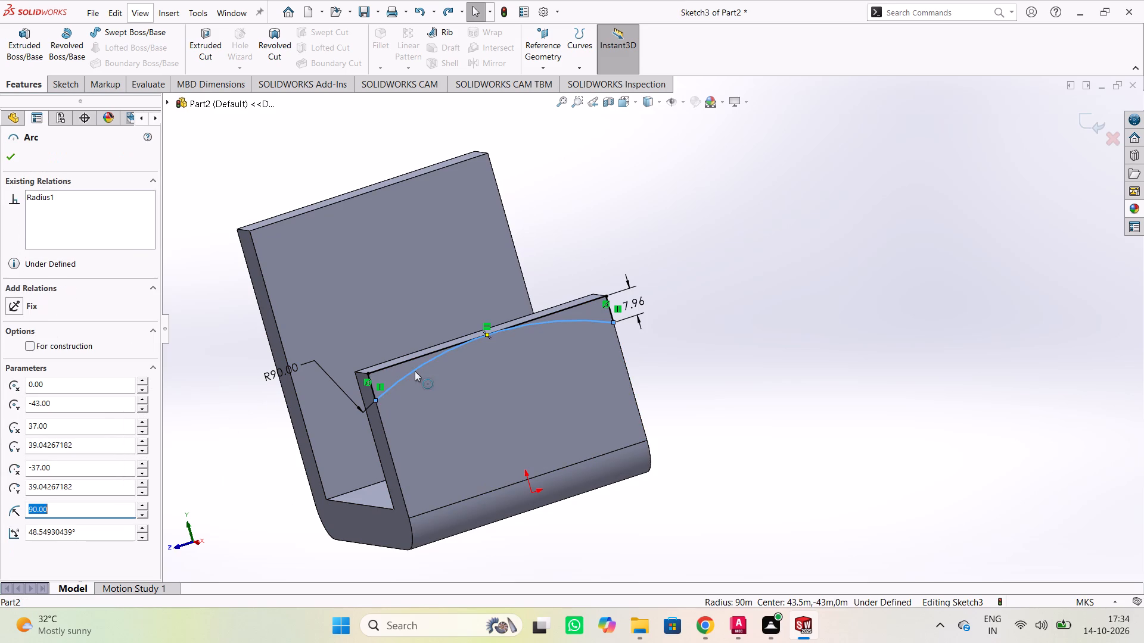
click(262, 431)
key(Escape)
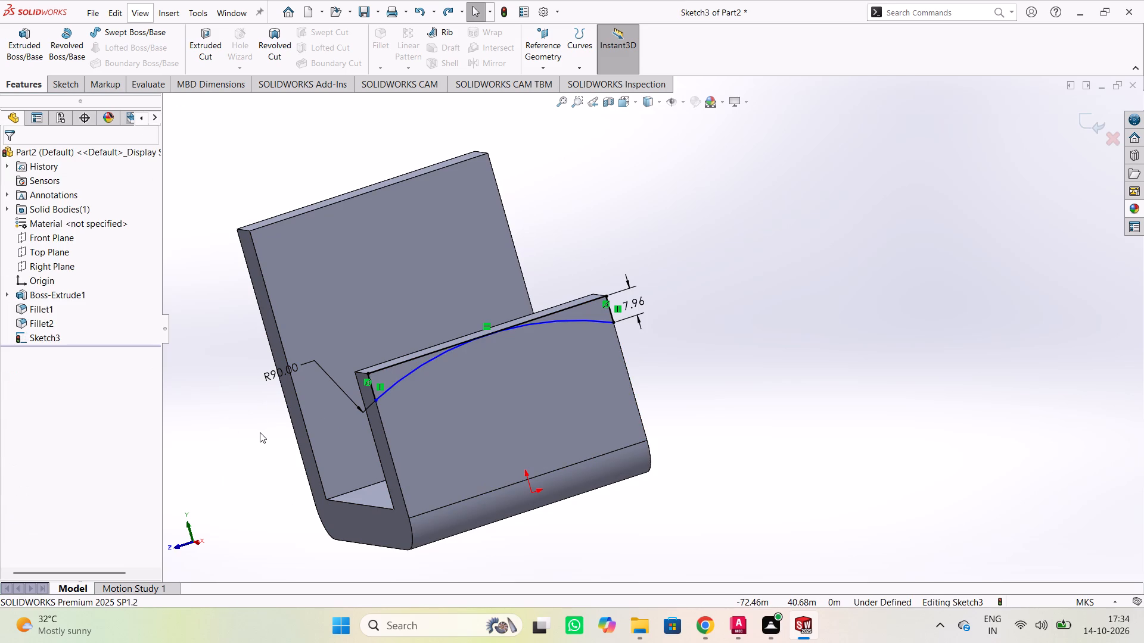
Draw a vertical line about 35 m long from one arc end down the short arm's side edge to the start of the bend.
click(521, 398)
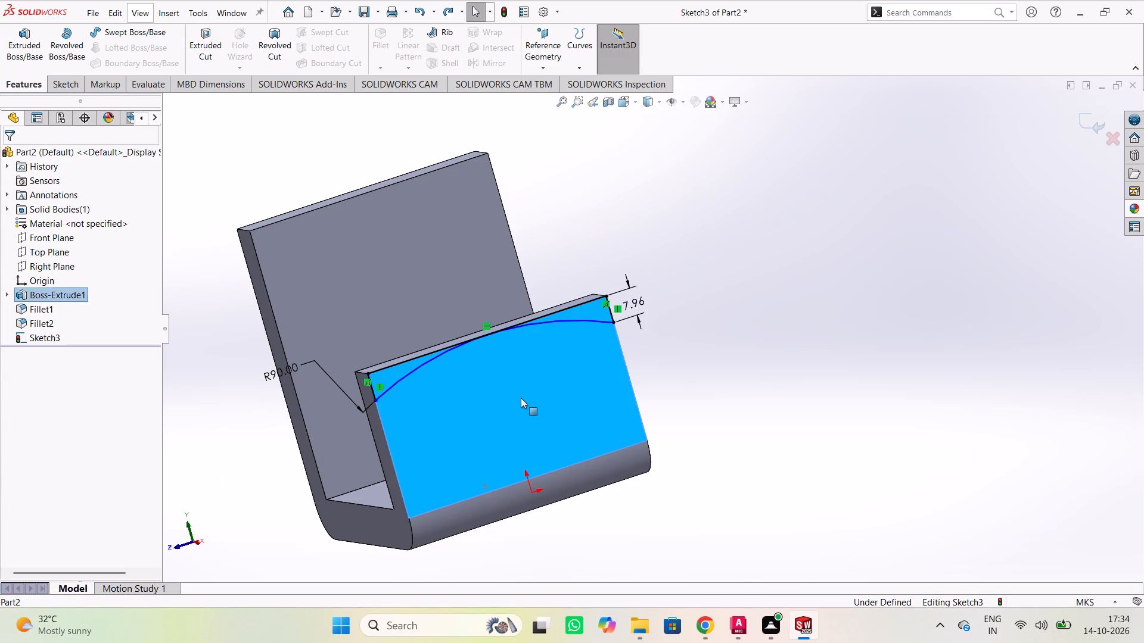
key(ctrl+8)
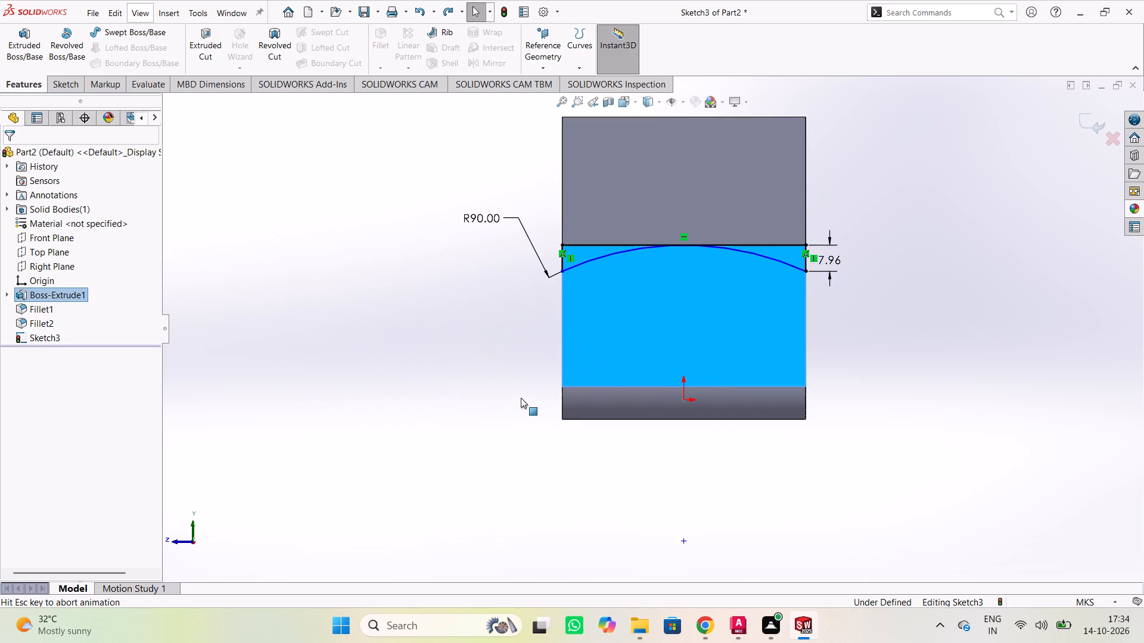
click(500, 360)
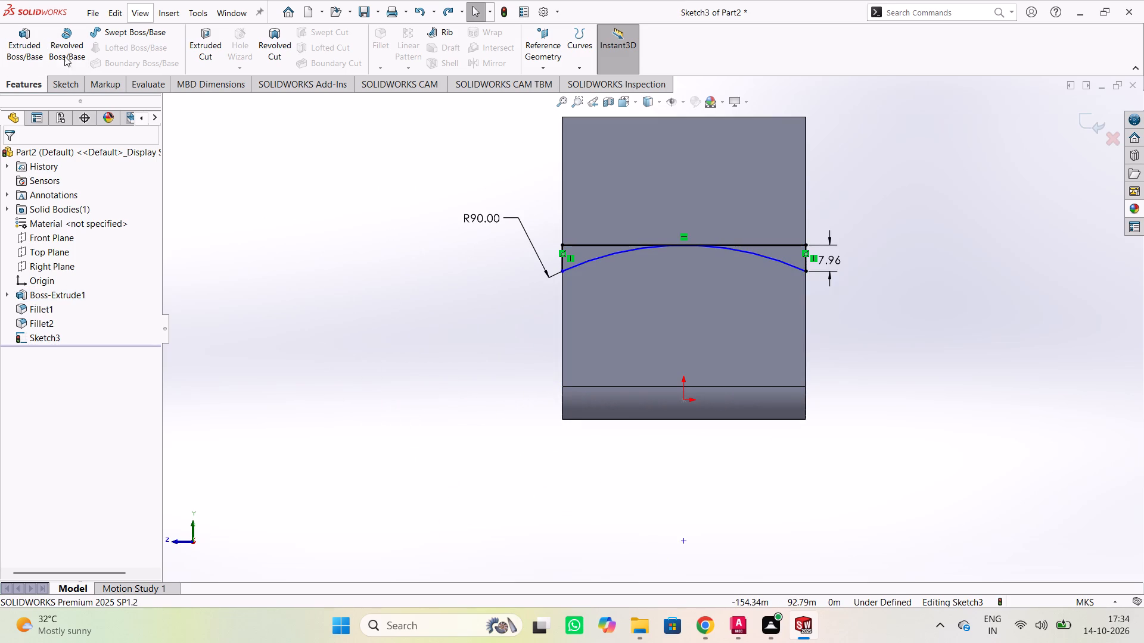
click(64, 84)
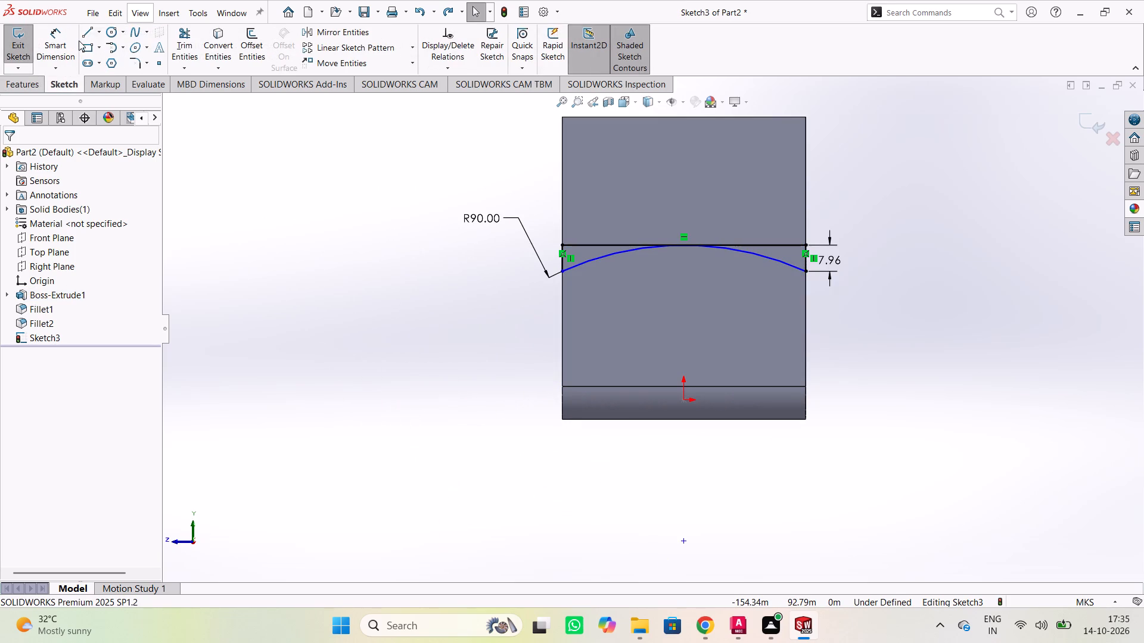
click(82, 28)
scroll(568, 277, down, 5)
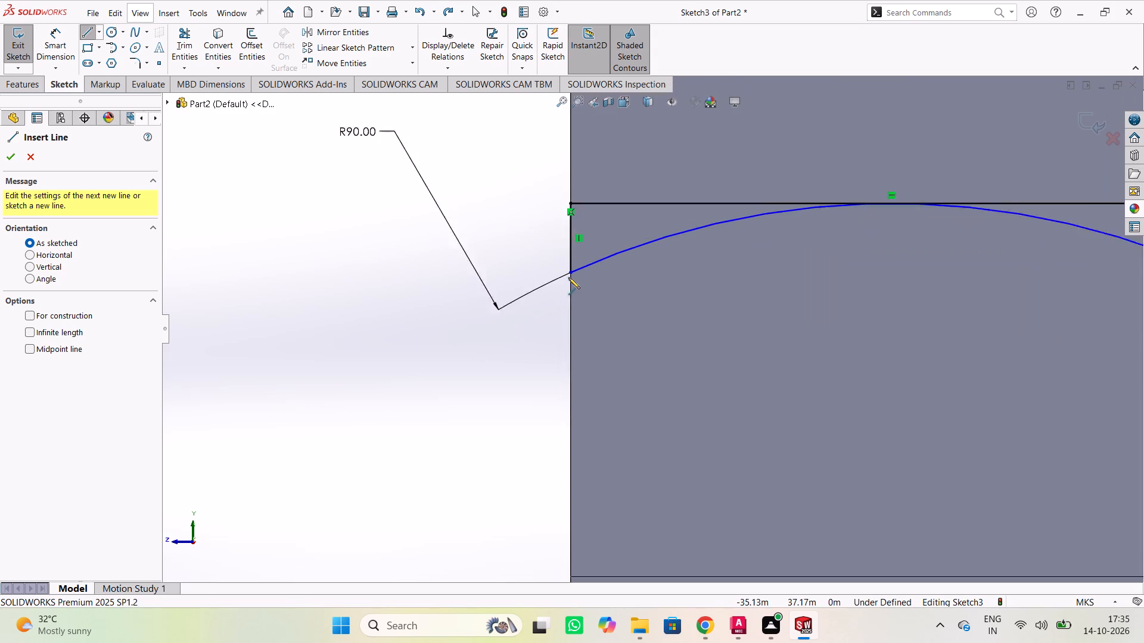
scroll(568, 277, down, 2)
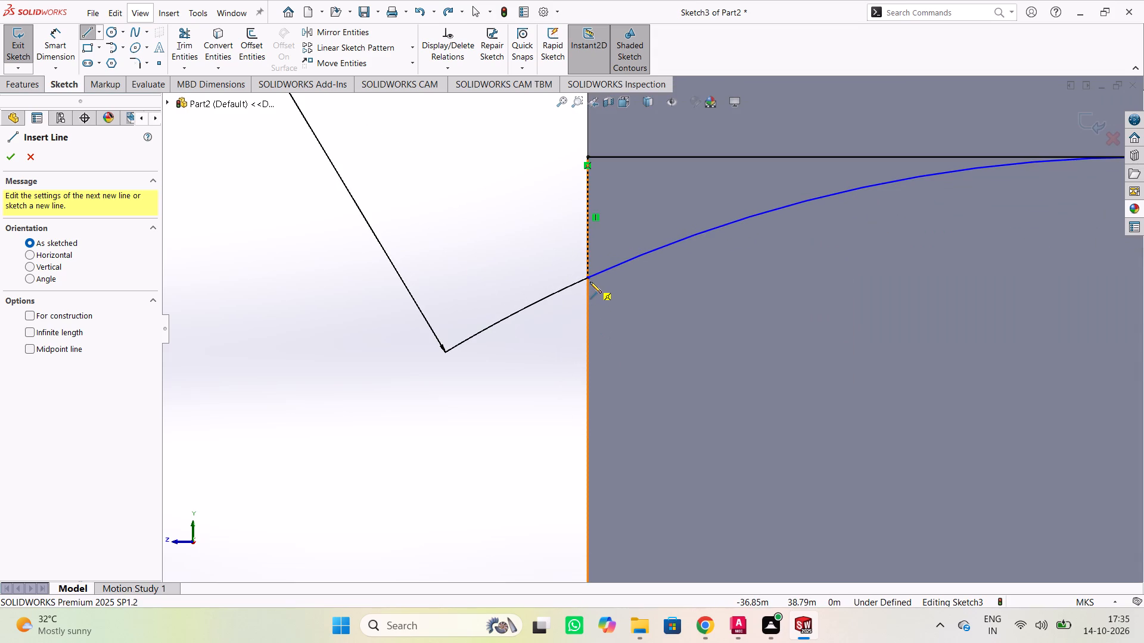
click(588, 277)
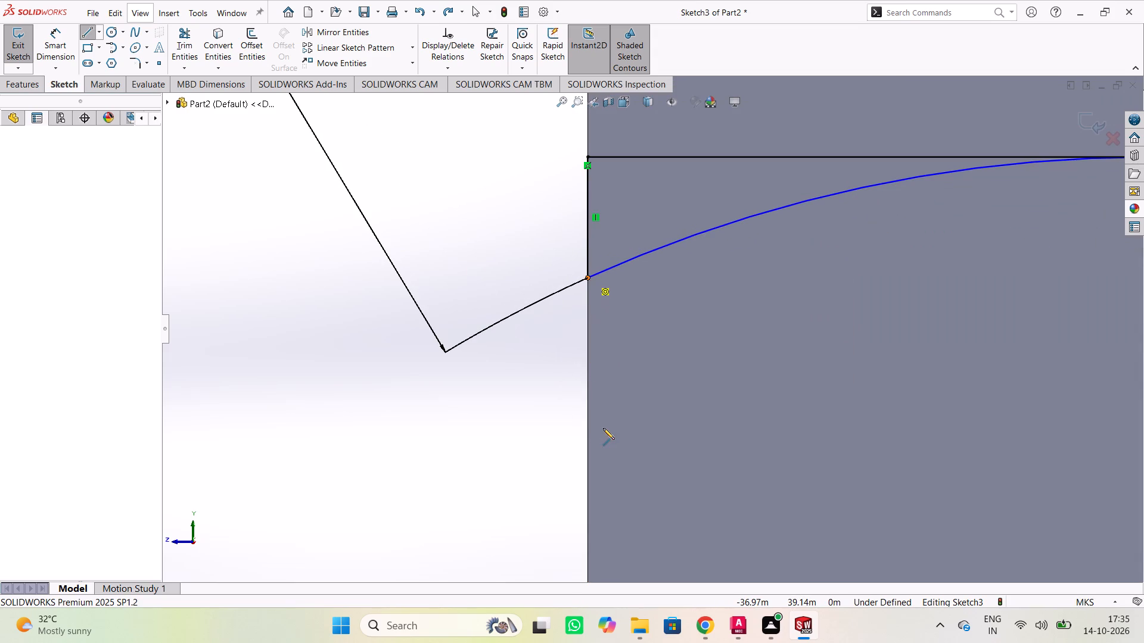
scroll(598, 442, down, 3)
scroll(583, 551, up, 3)
scroll(610, 526, down, 1)
scroll(614, 522, up, 2)
scroll(645, 510, down, 9)
scroll(649, 508, up, 2)
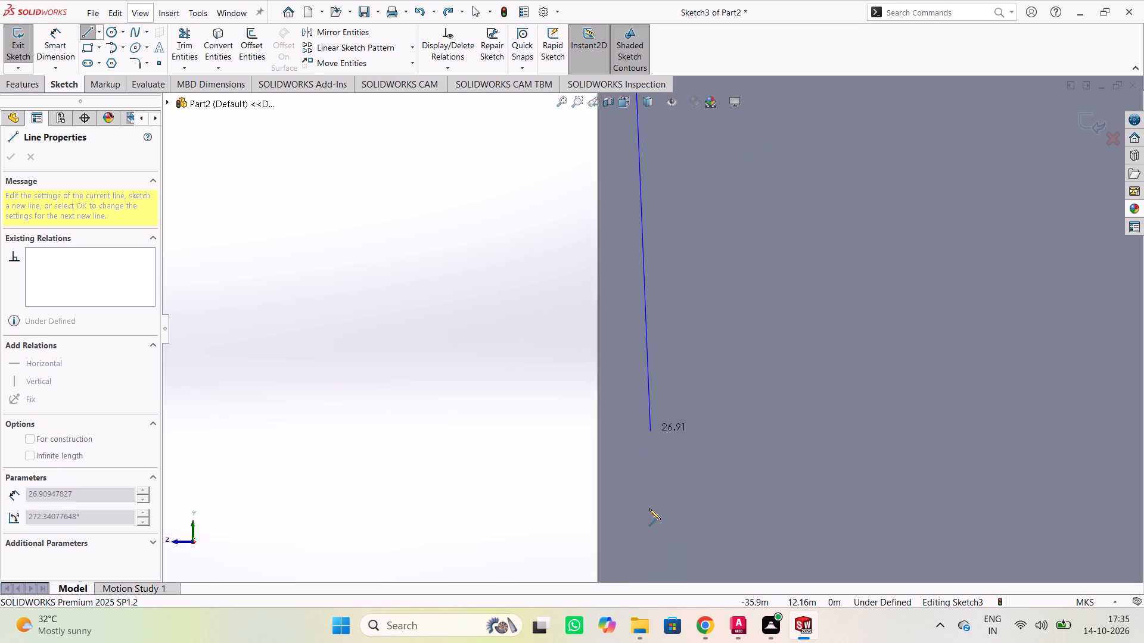
scroll(649, 508, up, 9)
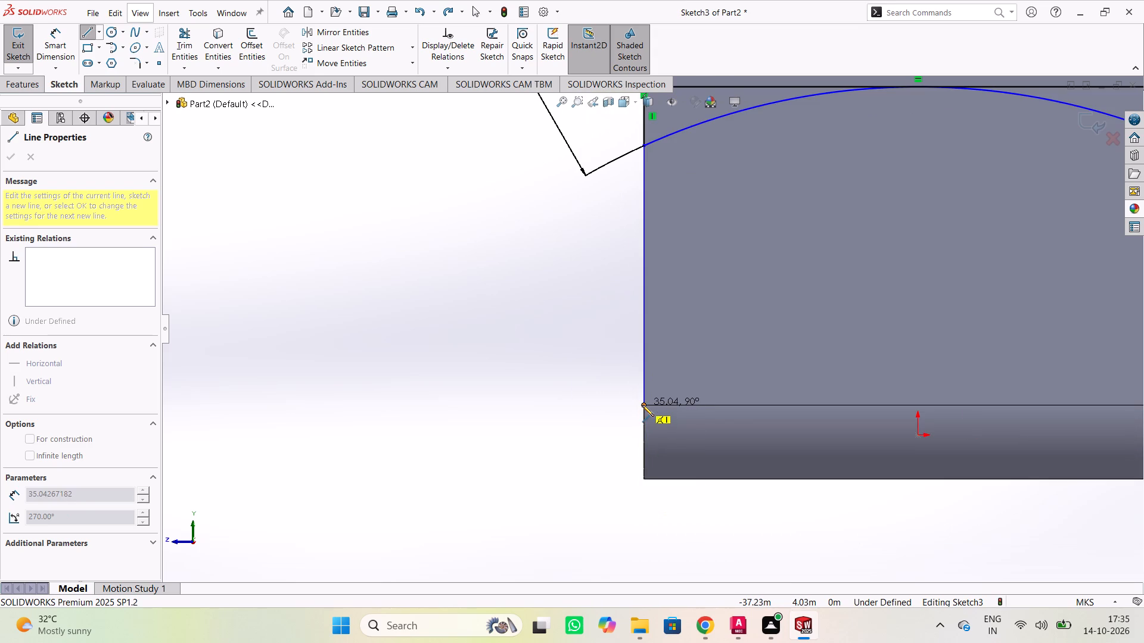
click(642, 405)
Continue the profile with a 74 m line along the face's lower edge and a vertical line up to the arc's other end.
scroll(1050, 403, down, 1)
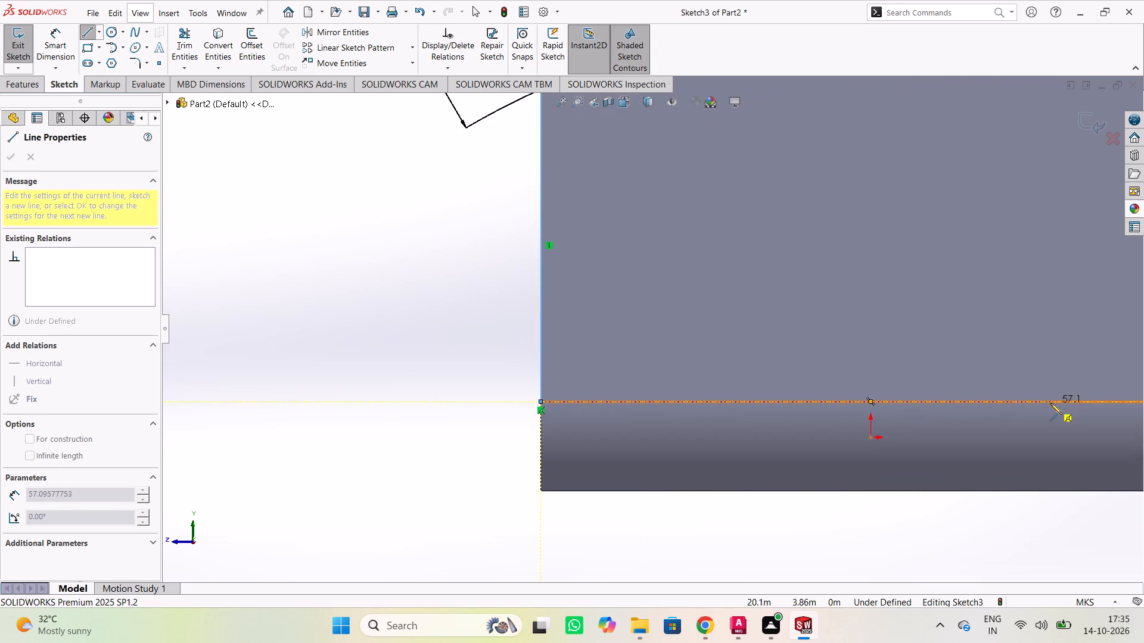
scroll(1050, 403, up, 3)
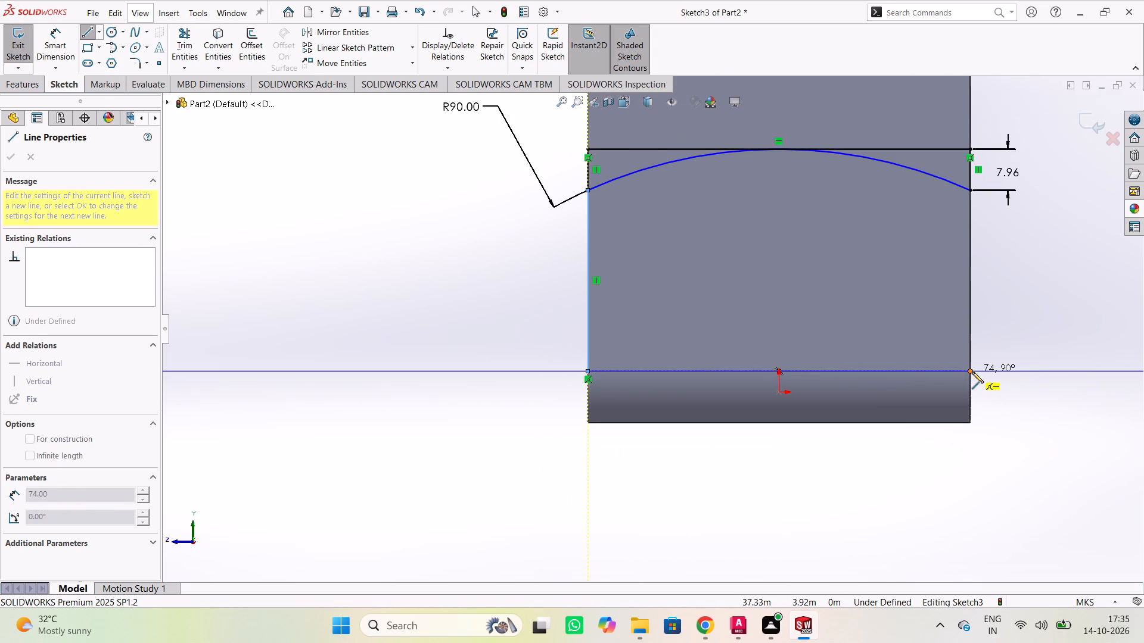
click(972, 372)
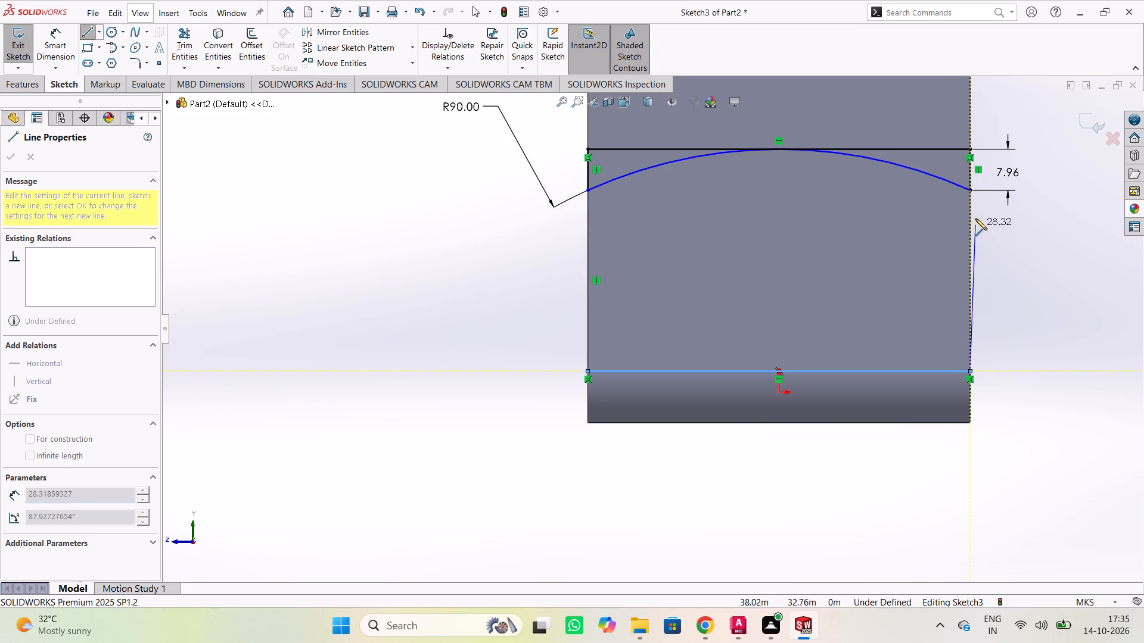
click(970, 192)
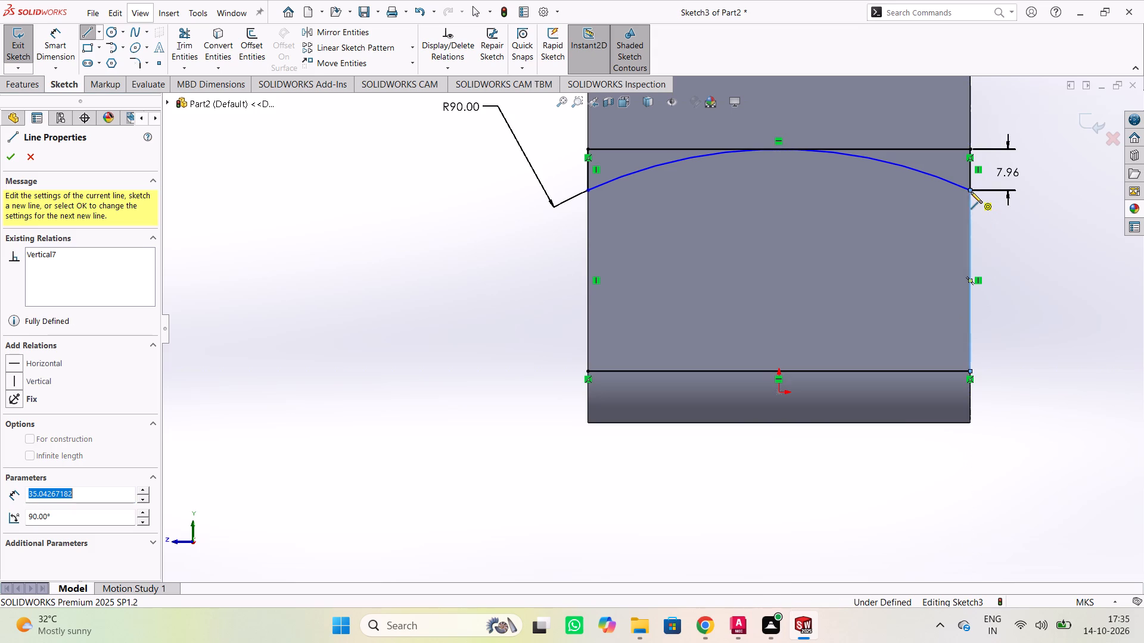
key(Escape)
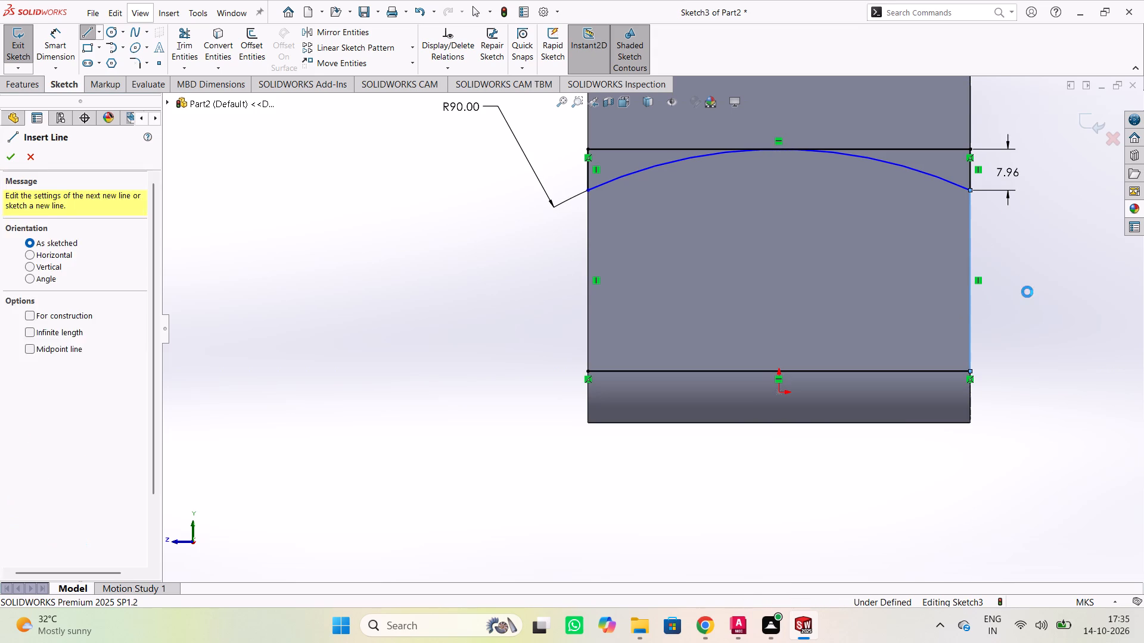
Trim away the straight top line and both short vertical segments above the arc in the sketch.
middle_drag(391, 295, 393, 295)
scroll(391, 295, up, 1)
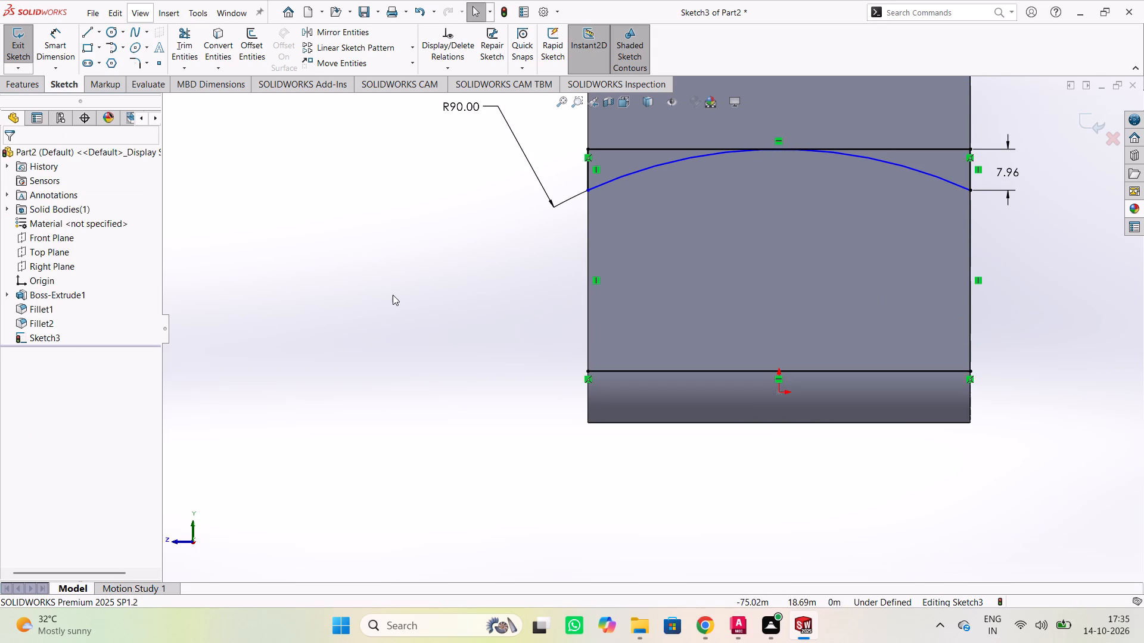
middle_drag(393, 295, 399, 298)
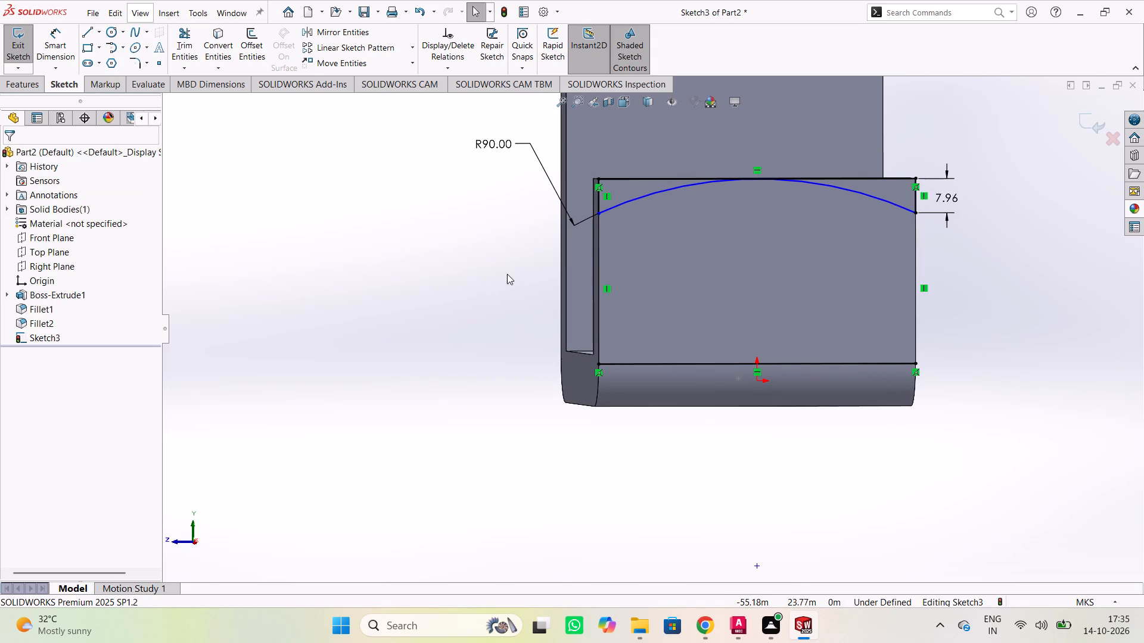
scroll(696, 151, down, 1)
scroll(459, 171, up, 2)
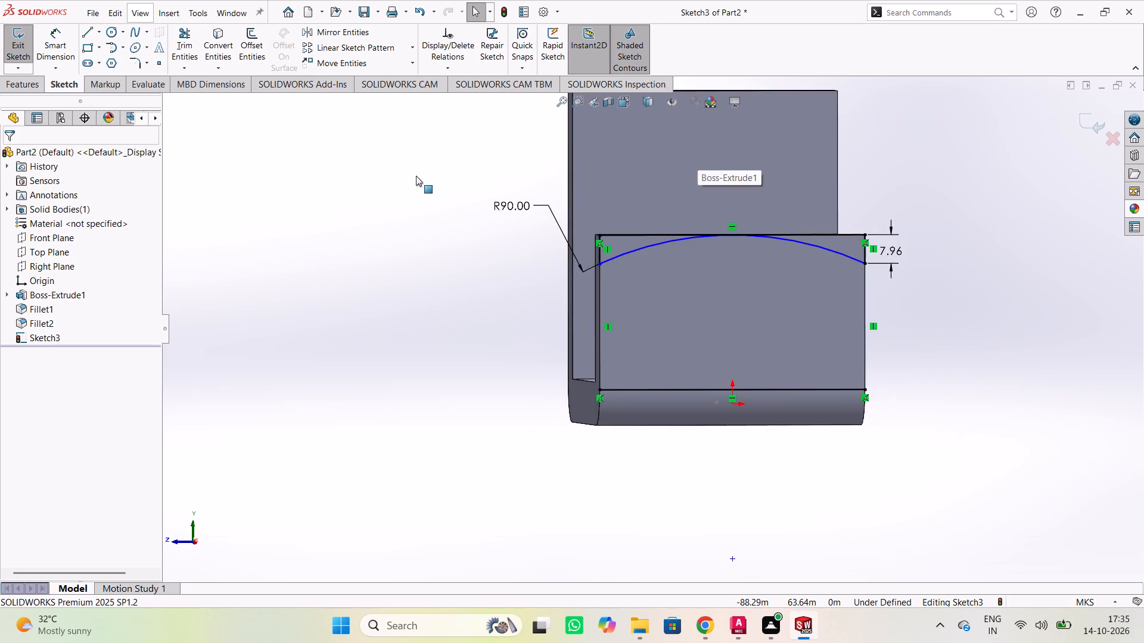
scroll(415, 179, down, 2)
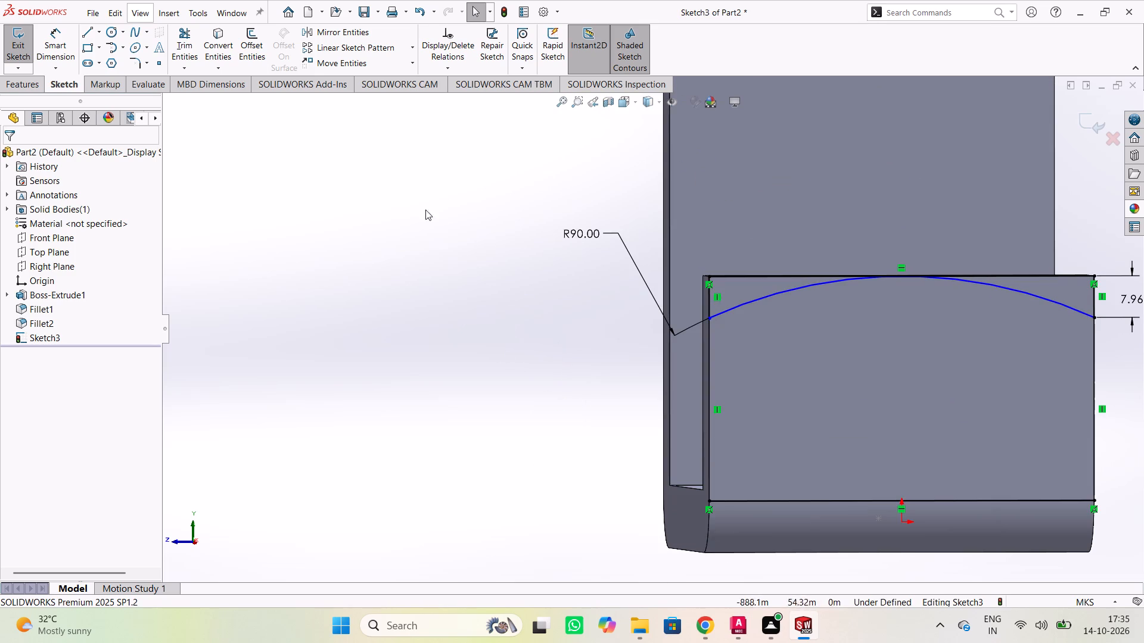
click(188, 53)
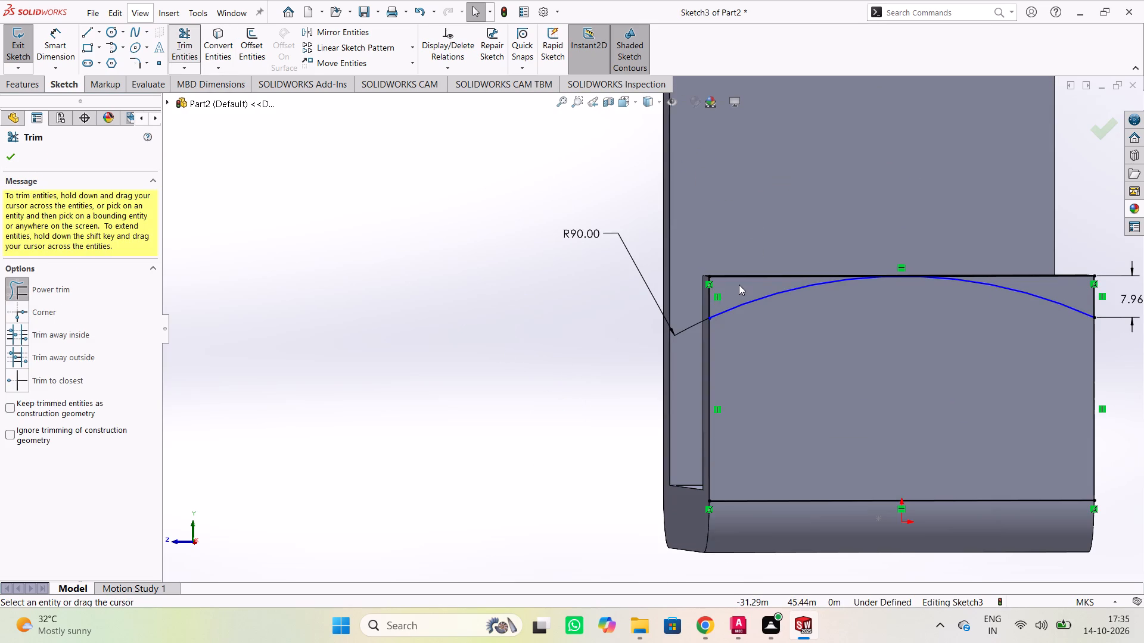
drag(739, 286, 686, 295)
drag(729, 287, 729, 254)
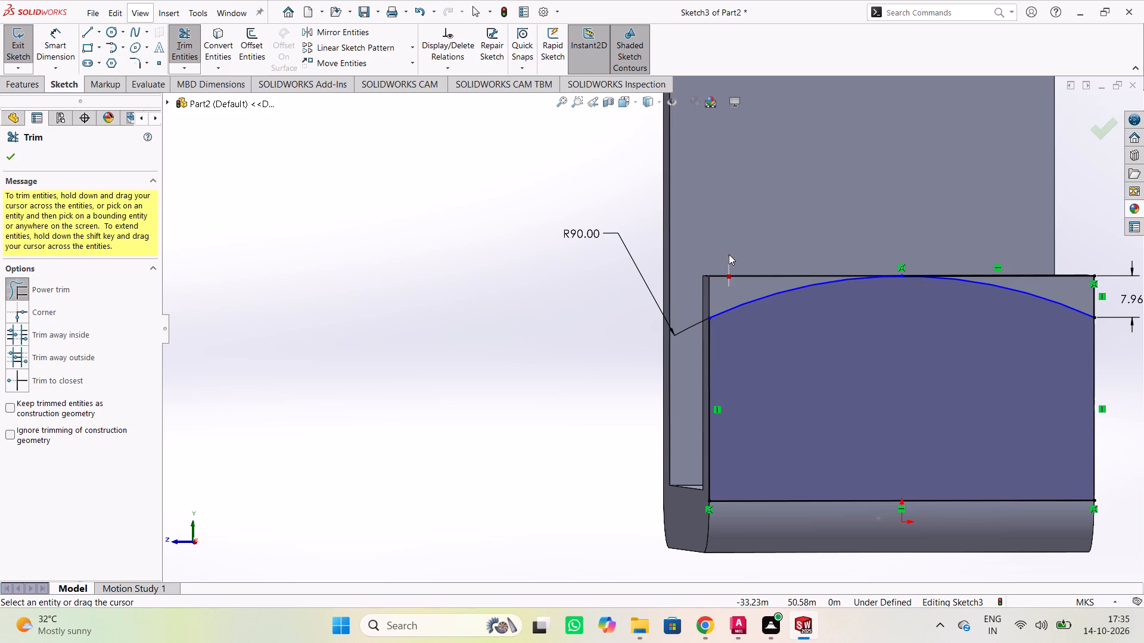
drag(729, 254, 729, 252)
drag(1070, 292, 1039, 256)
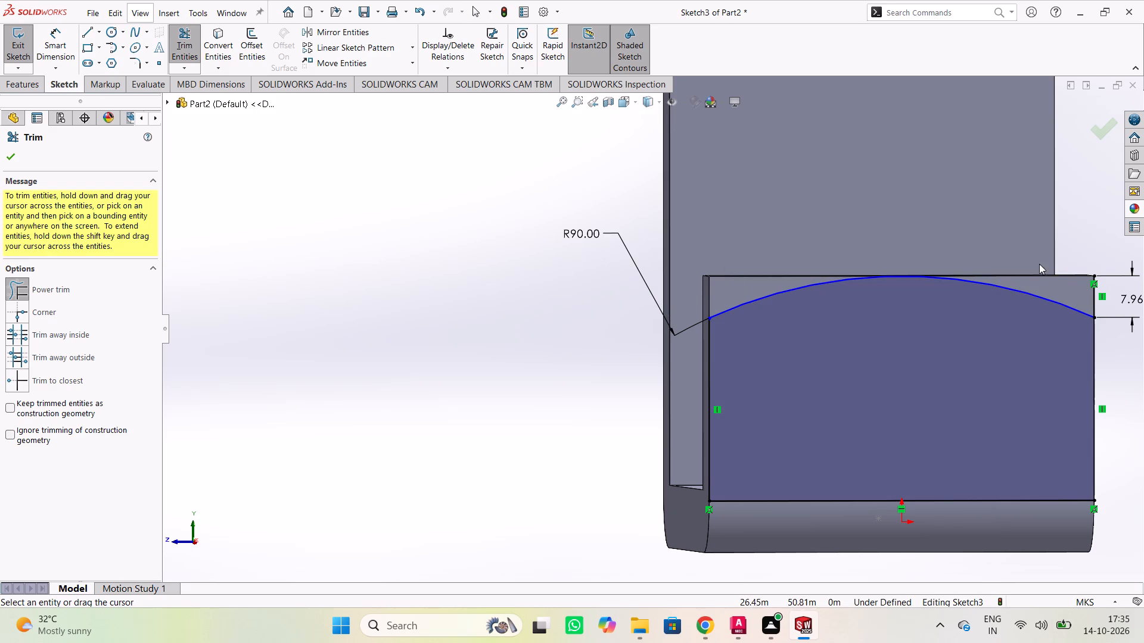
drag(1072, 296, 1103, 293)
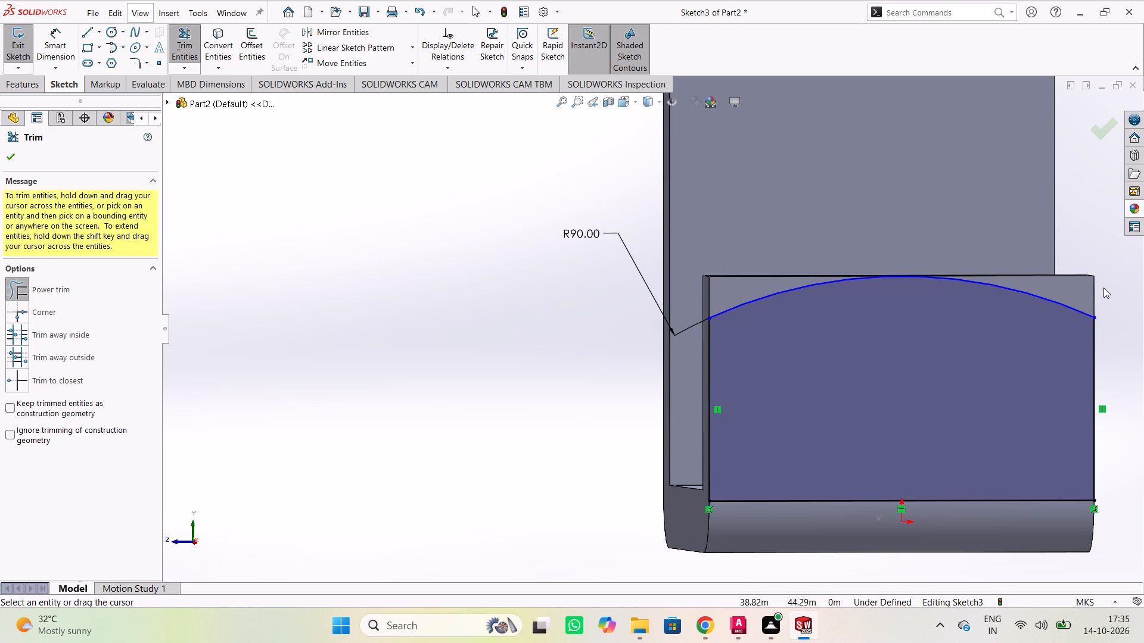
drag(1026, 279, 984, 261)
Replace the arc's radius dimension with a new 90 m radius dimension placed inside the profile.
middle_drag(306, 270, 372, 270)
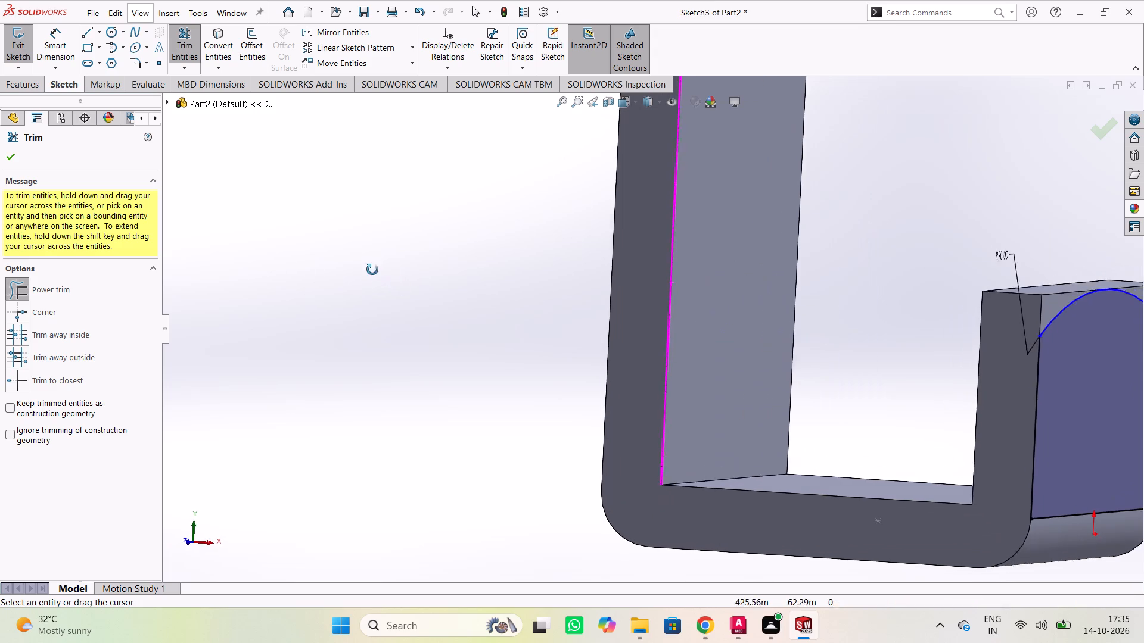
middle_drag(372, 270, 323, 265)
scroll(384, 314, down, 1)
scroll(410, 332, up, 2)
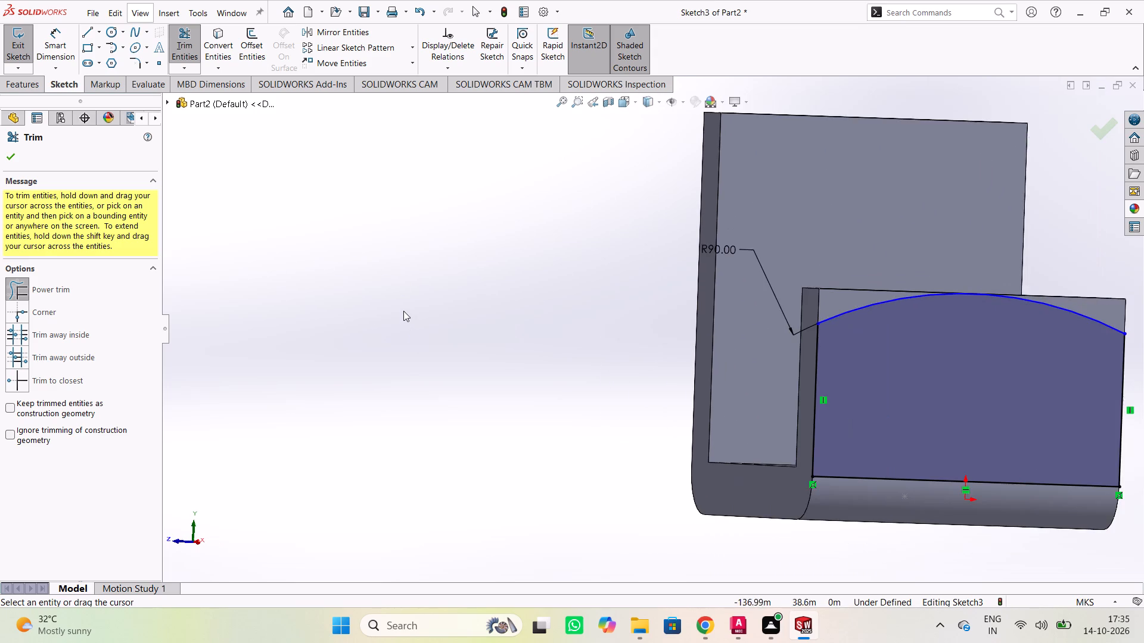
scroll(403, 322, up, 1)
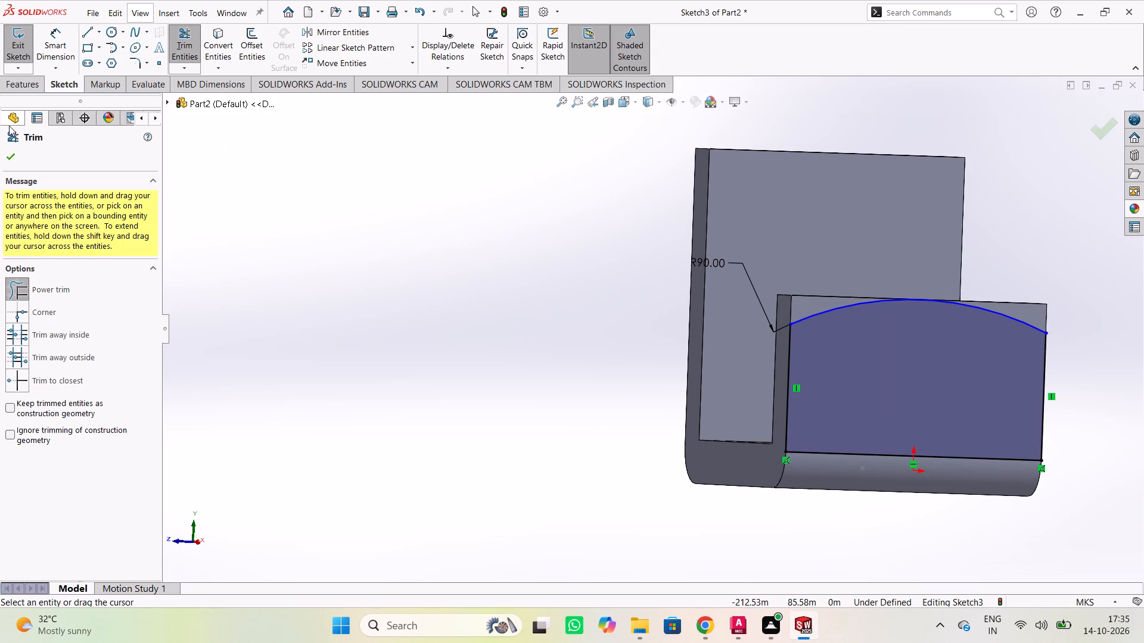
click(57, 50)
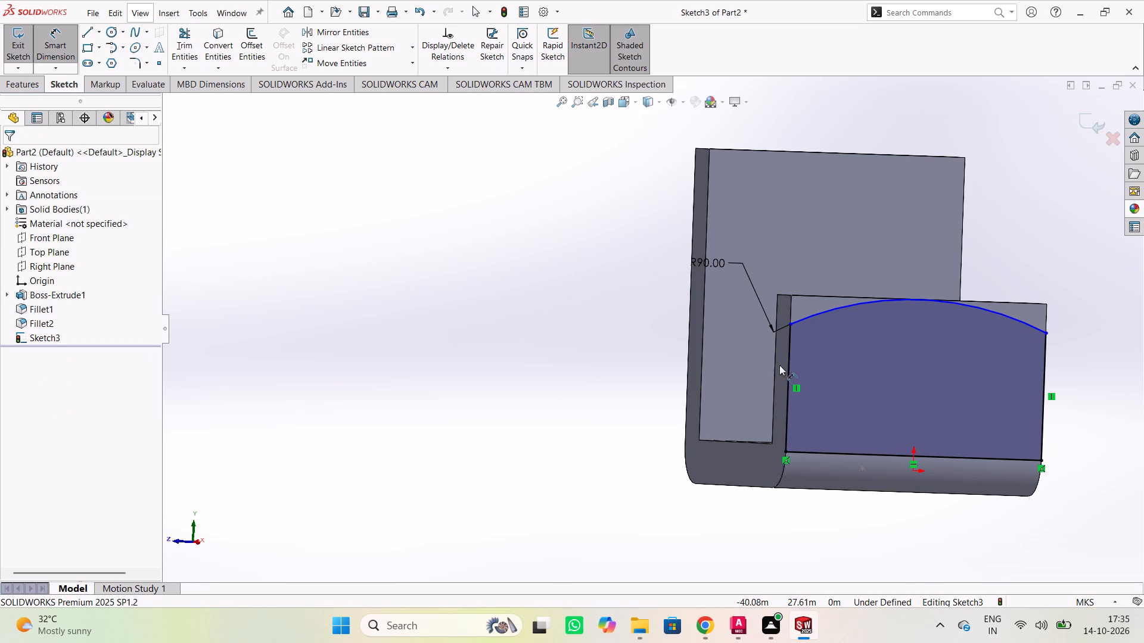
click(844, 308)
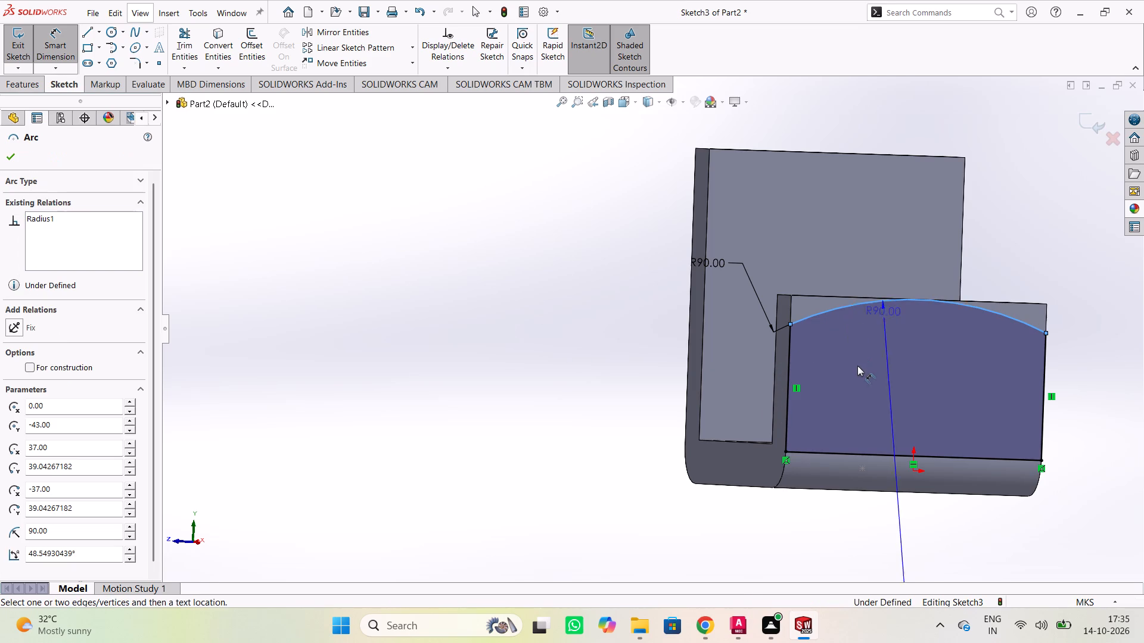
click(929, 350)
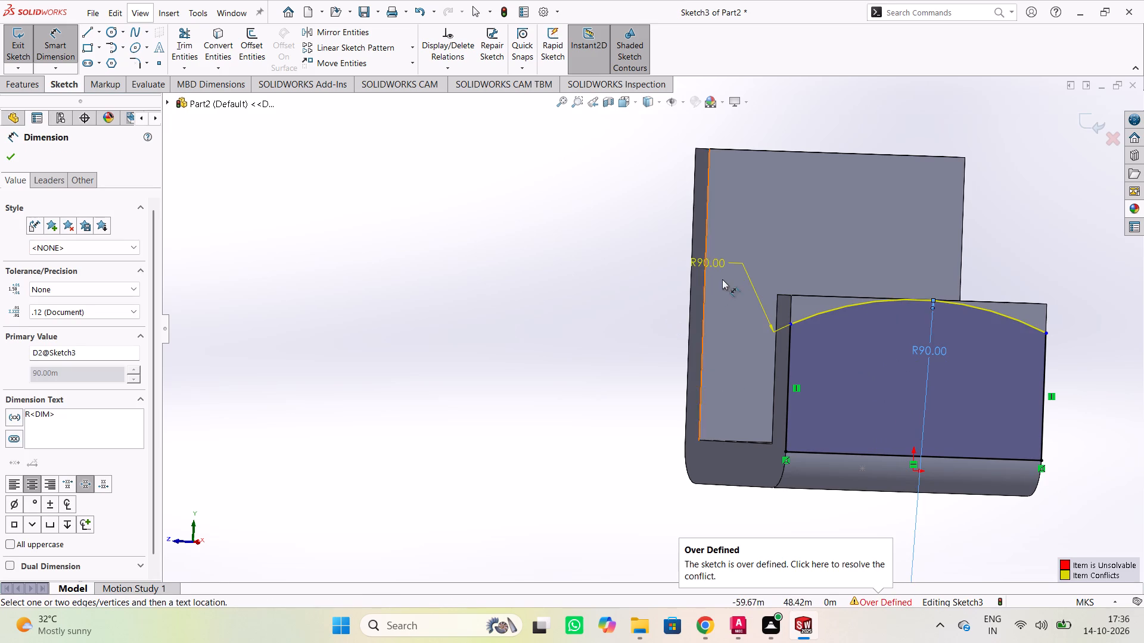
click(717, 262)
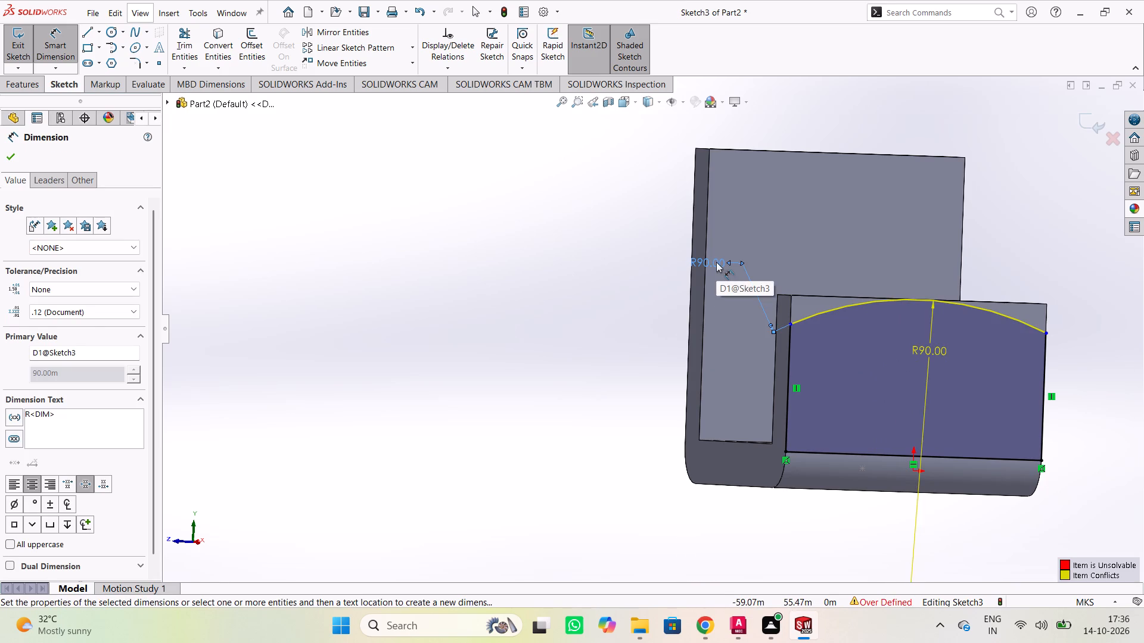
key(Delete)
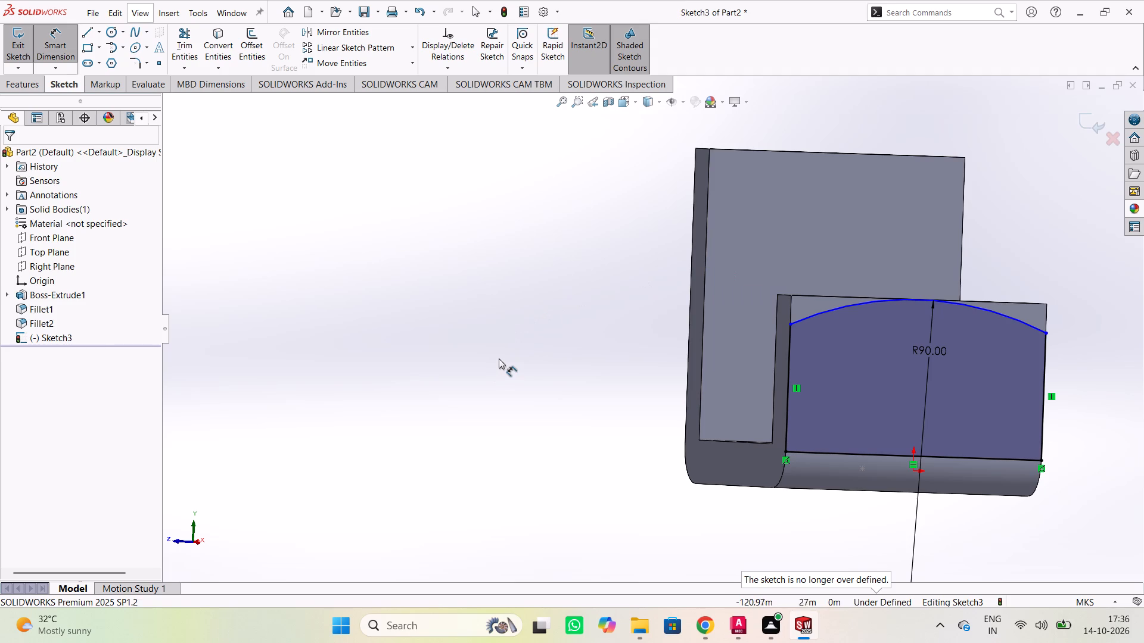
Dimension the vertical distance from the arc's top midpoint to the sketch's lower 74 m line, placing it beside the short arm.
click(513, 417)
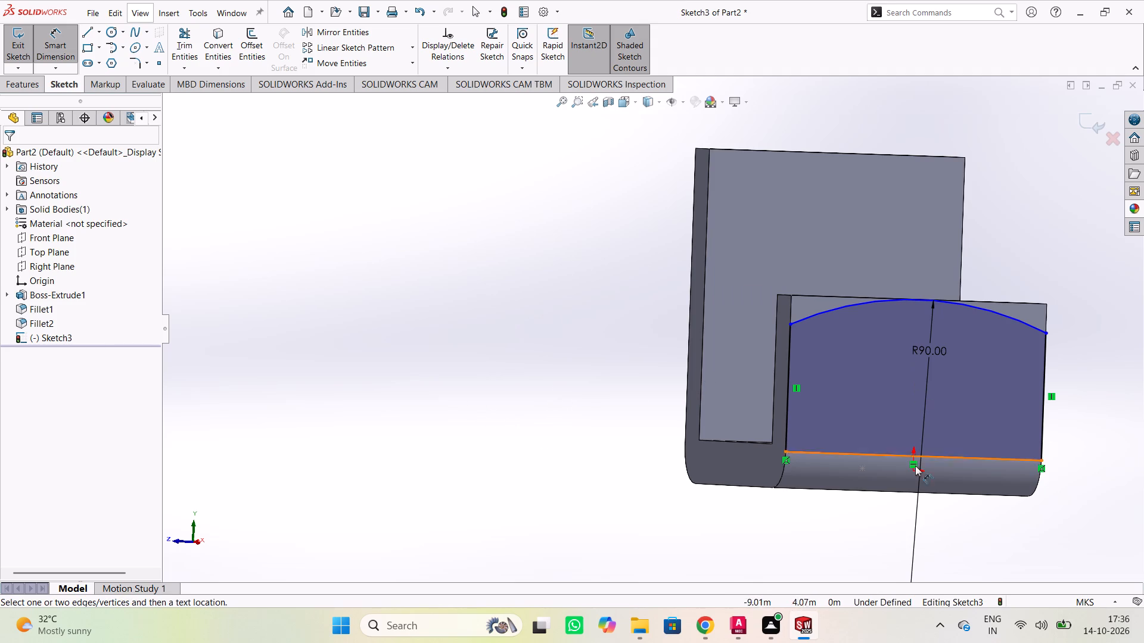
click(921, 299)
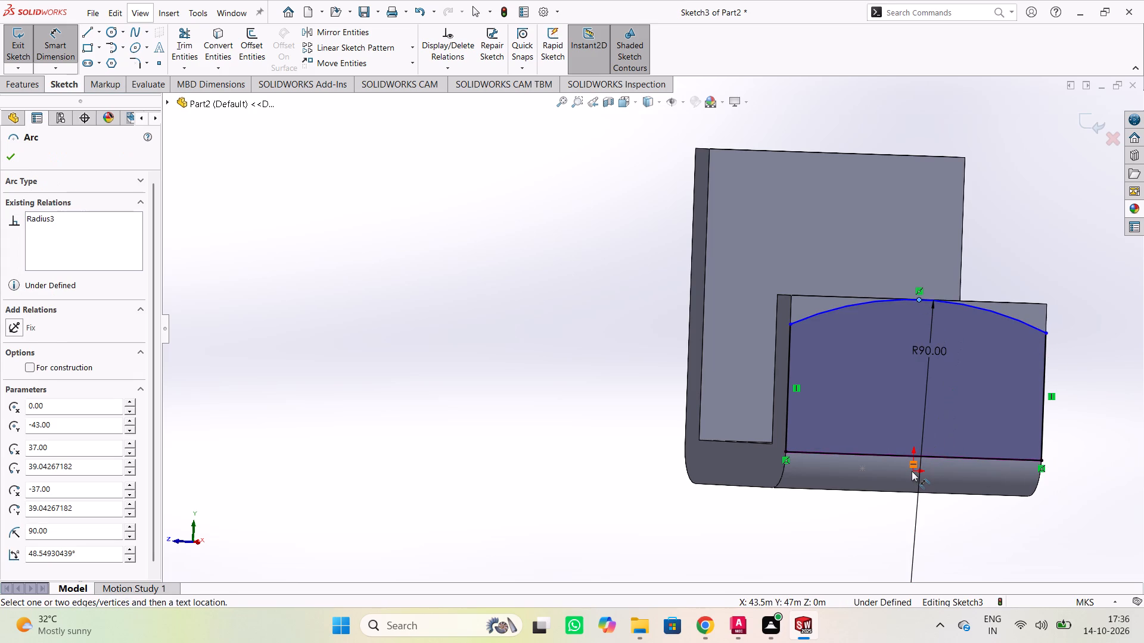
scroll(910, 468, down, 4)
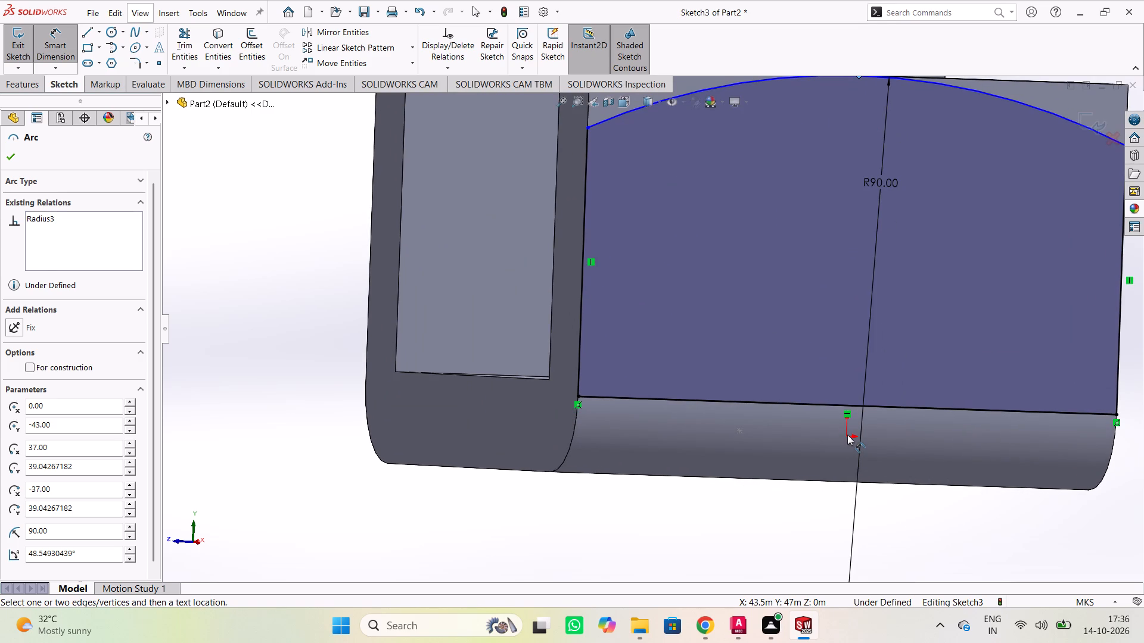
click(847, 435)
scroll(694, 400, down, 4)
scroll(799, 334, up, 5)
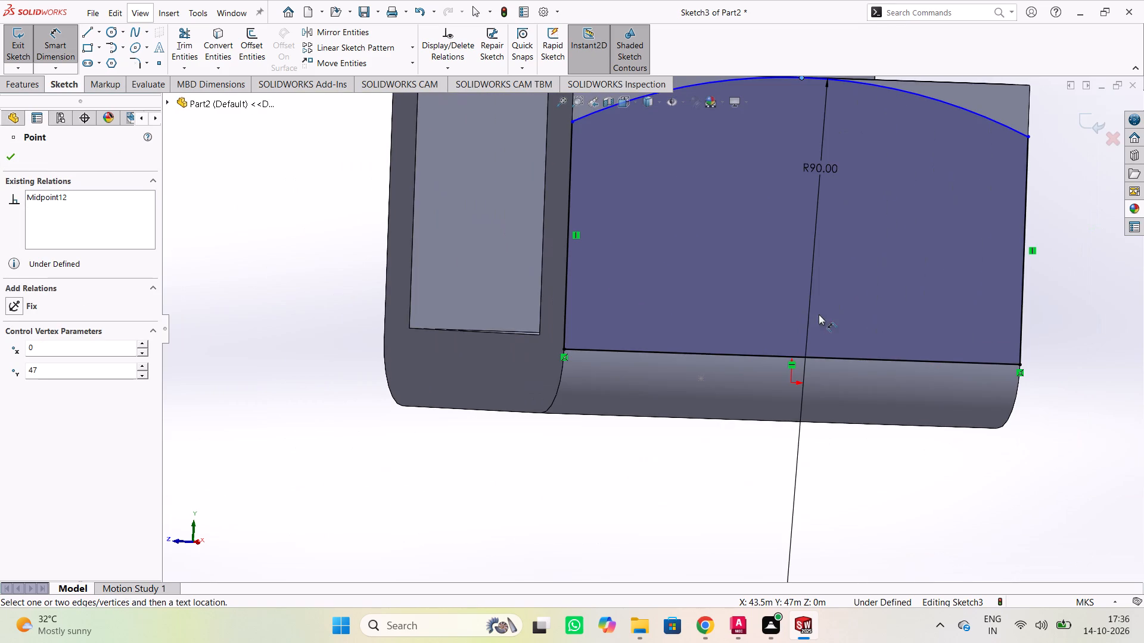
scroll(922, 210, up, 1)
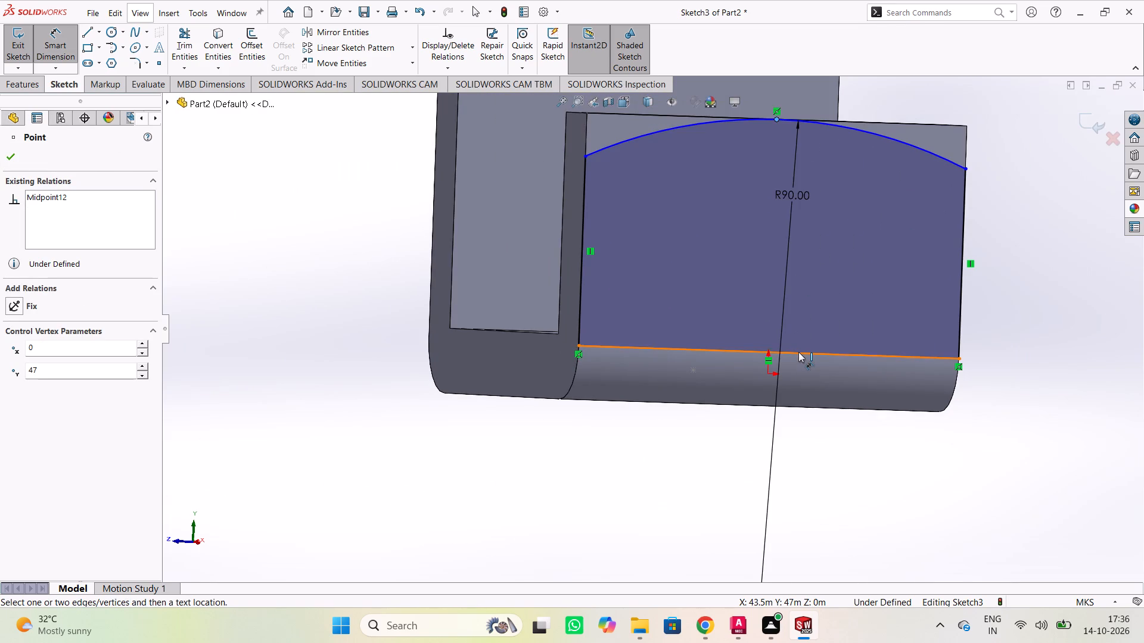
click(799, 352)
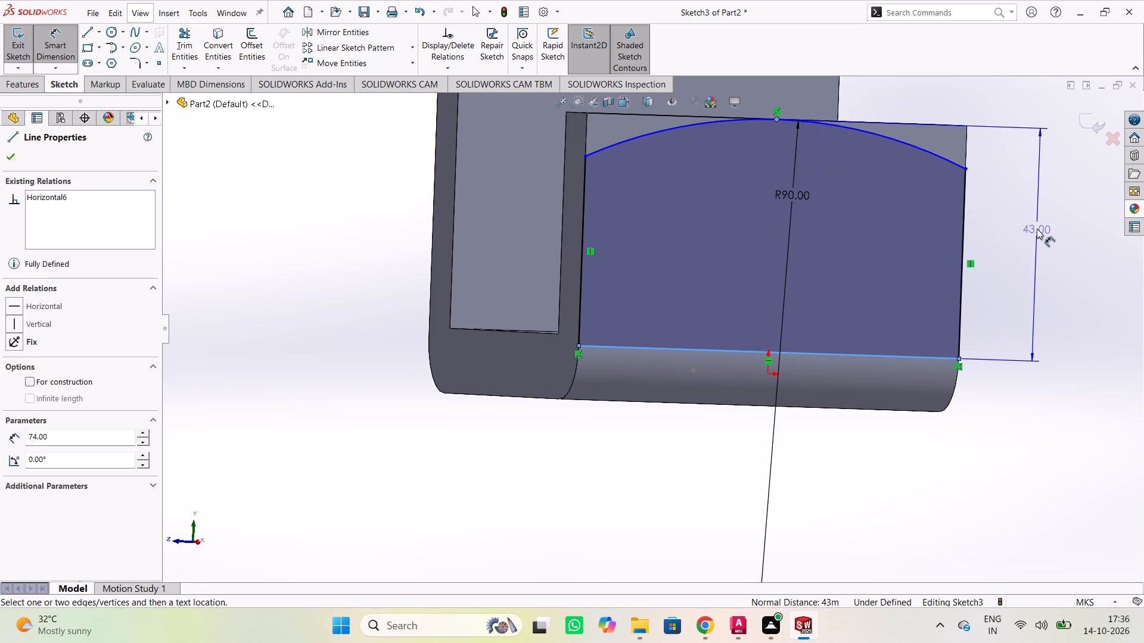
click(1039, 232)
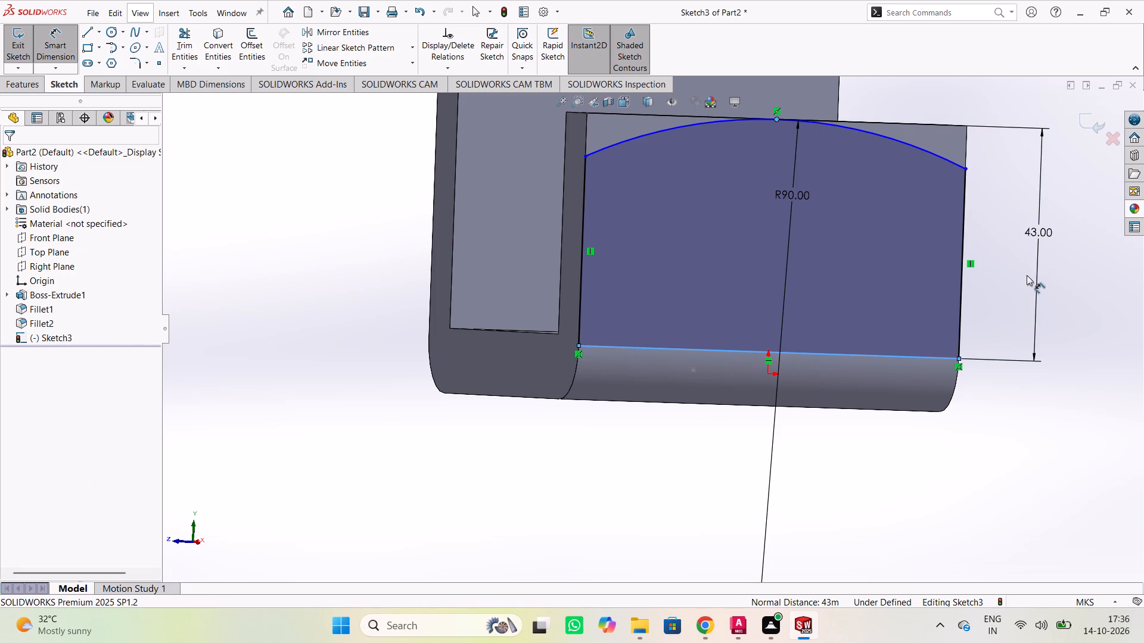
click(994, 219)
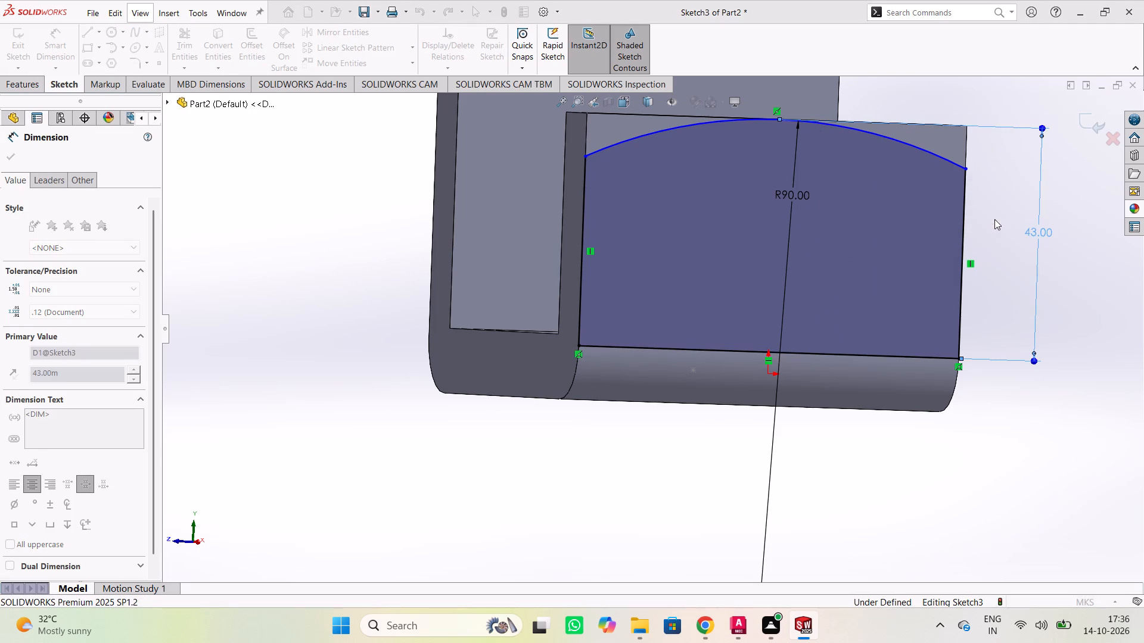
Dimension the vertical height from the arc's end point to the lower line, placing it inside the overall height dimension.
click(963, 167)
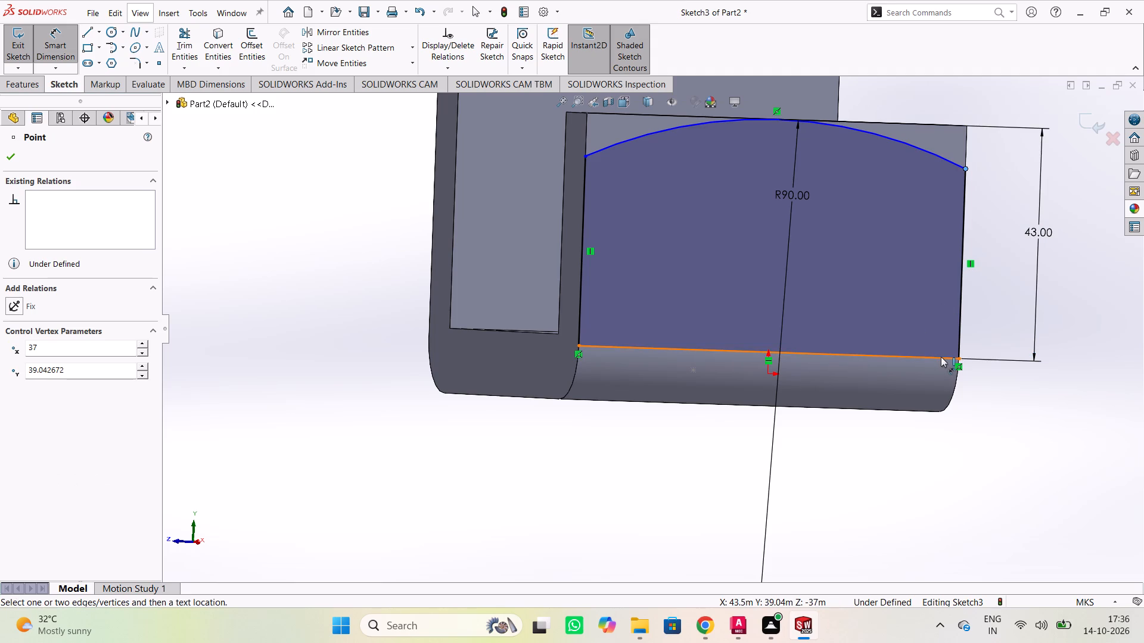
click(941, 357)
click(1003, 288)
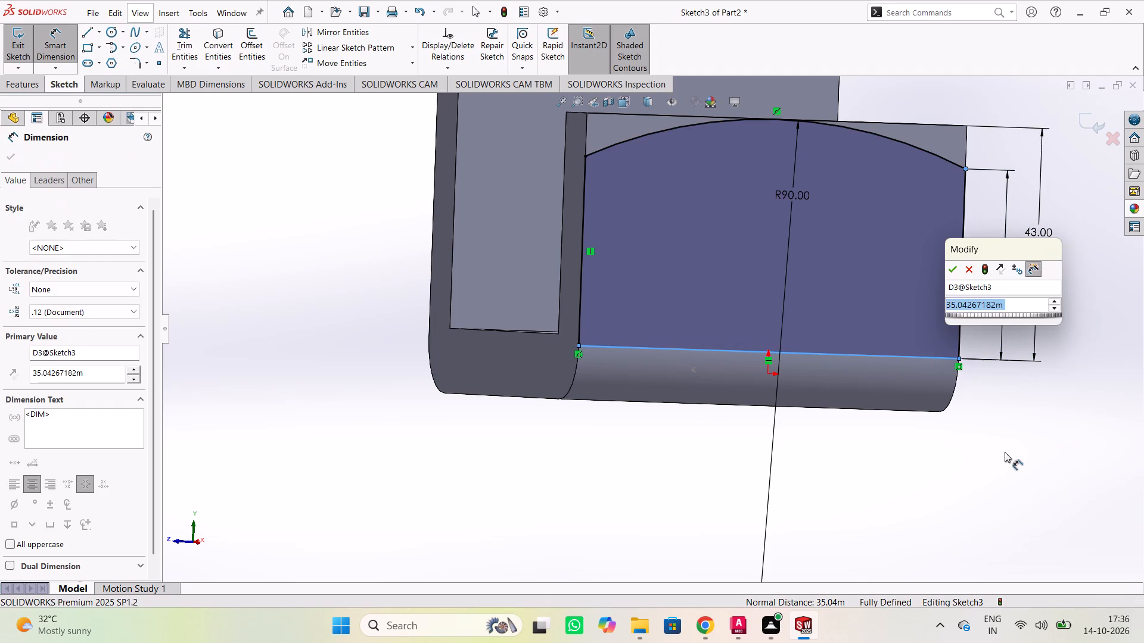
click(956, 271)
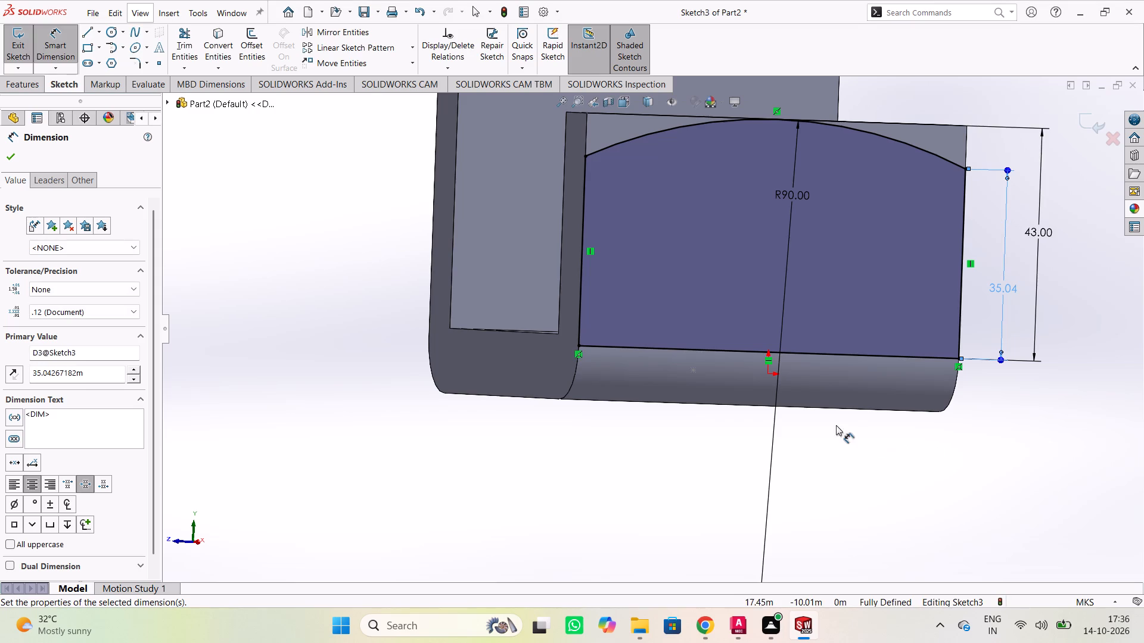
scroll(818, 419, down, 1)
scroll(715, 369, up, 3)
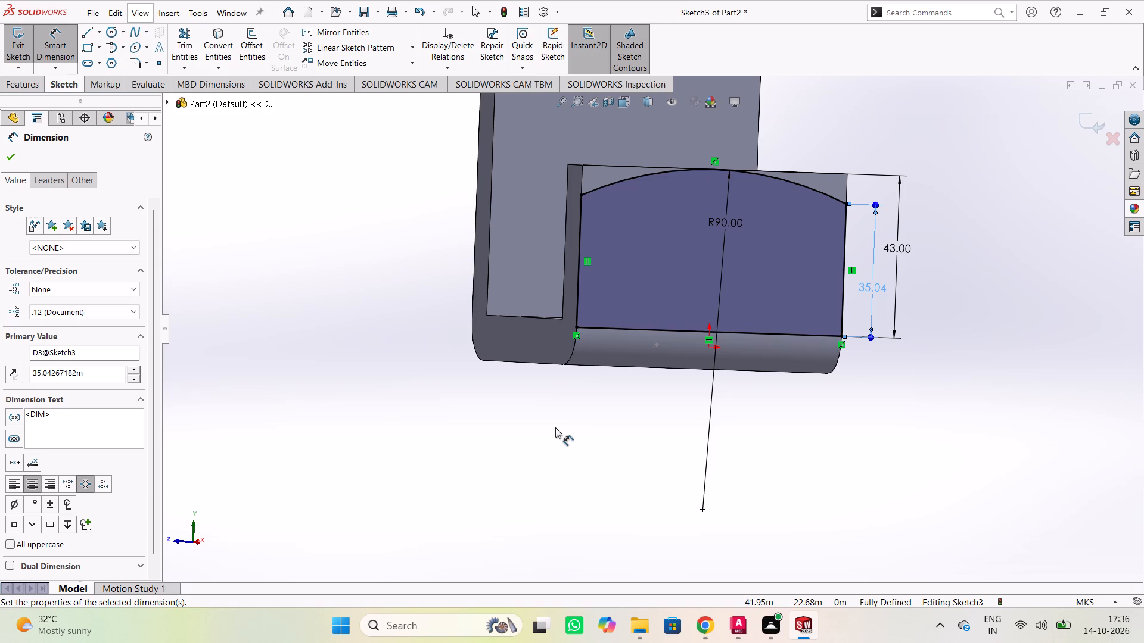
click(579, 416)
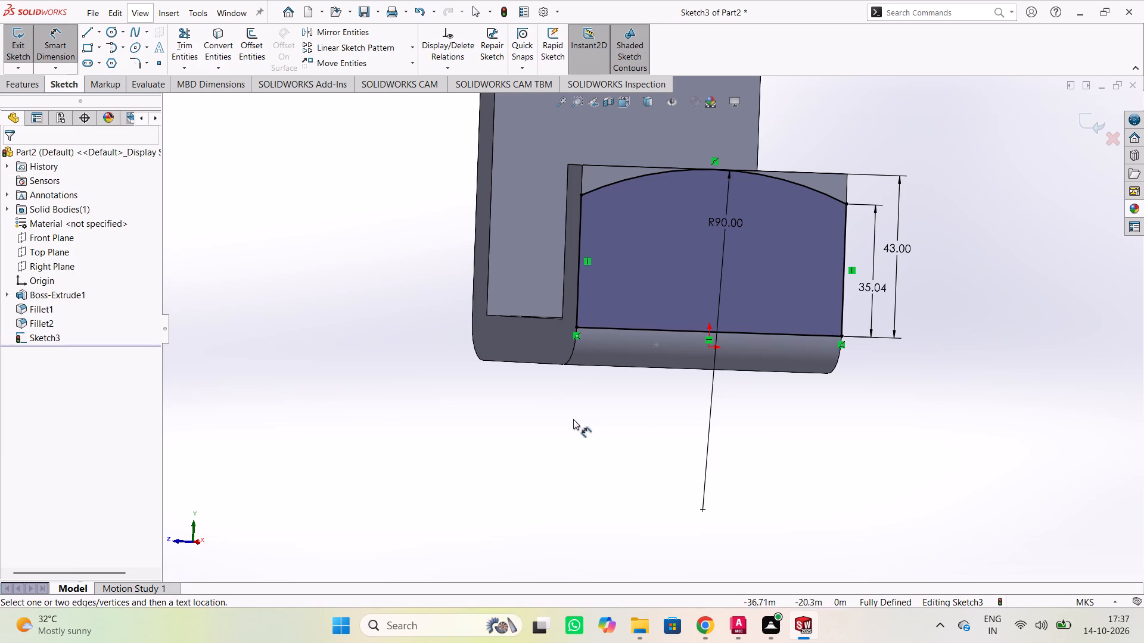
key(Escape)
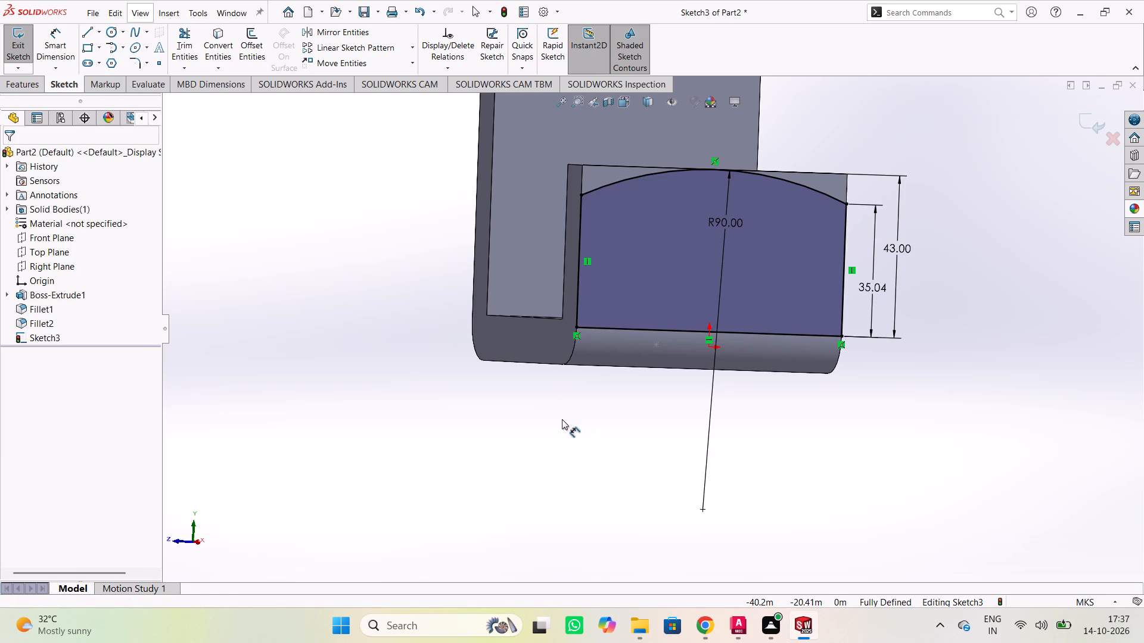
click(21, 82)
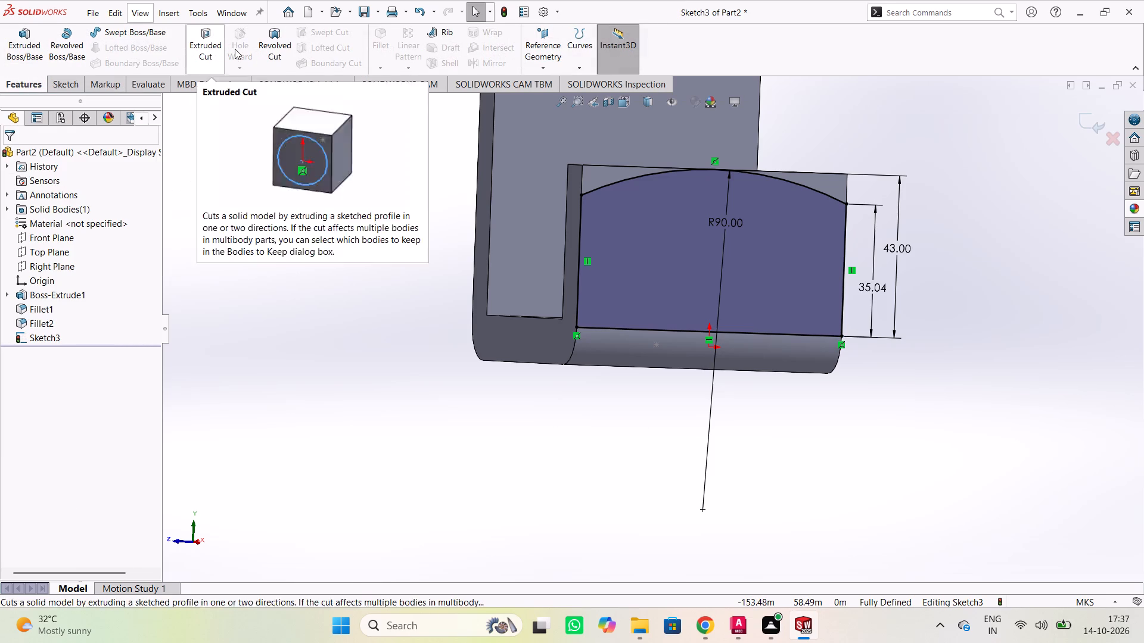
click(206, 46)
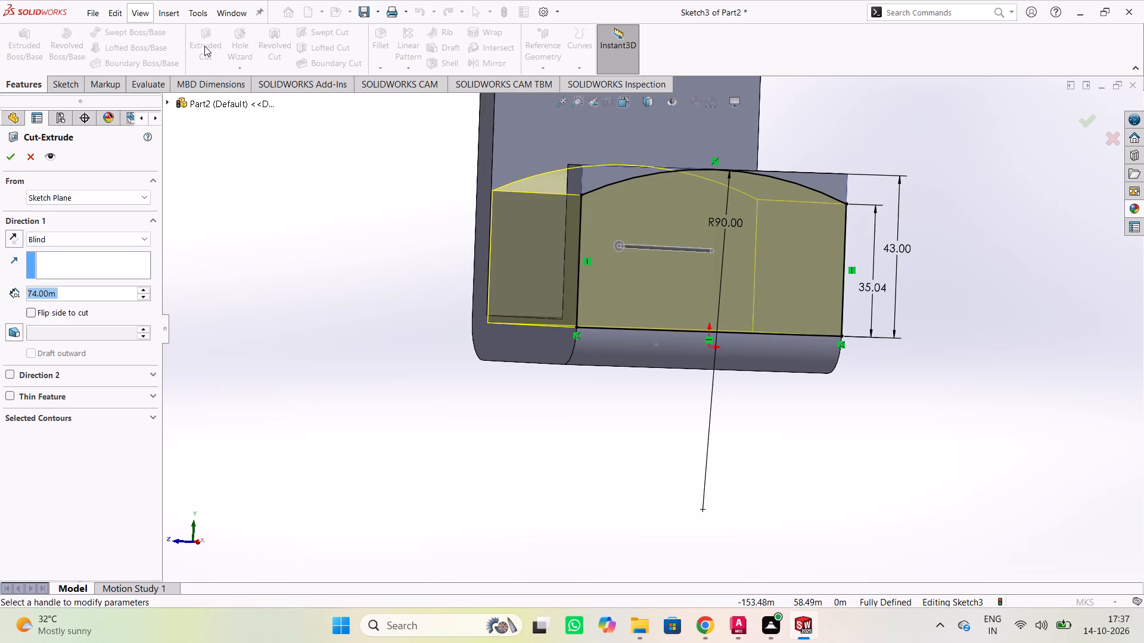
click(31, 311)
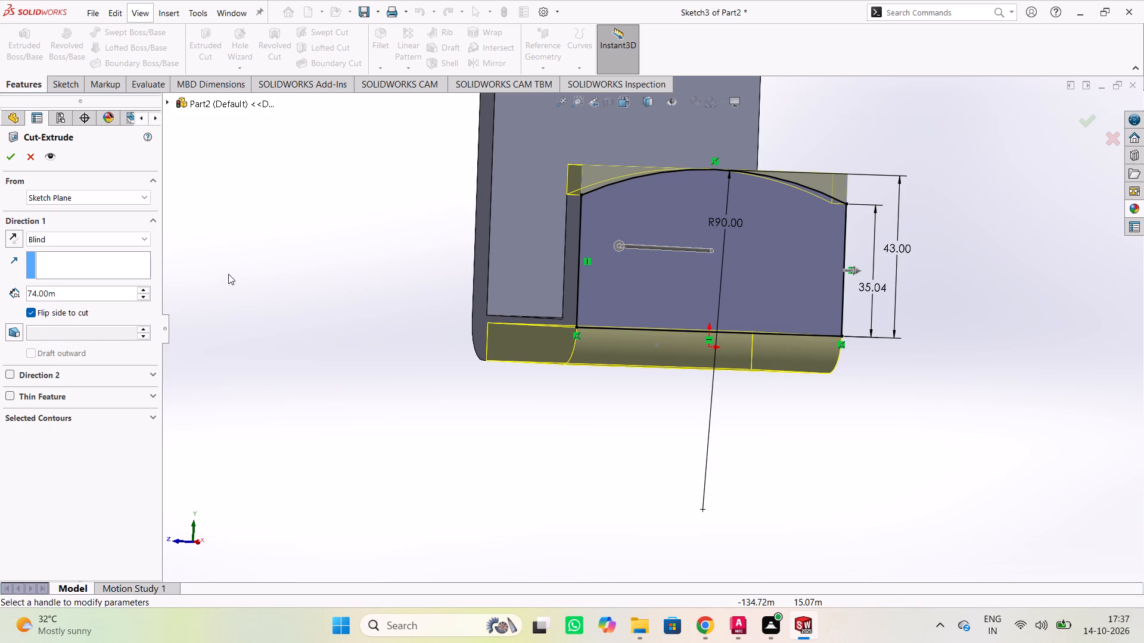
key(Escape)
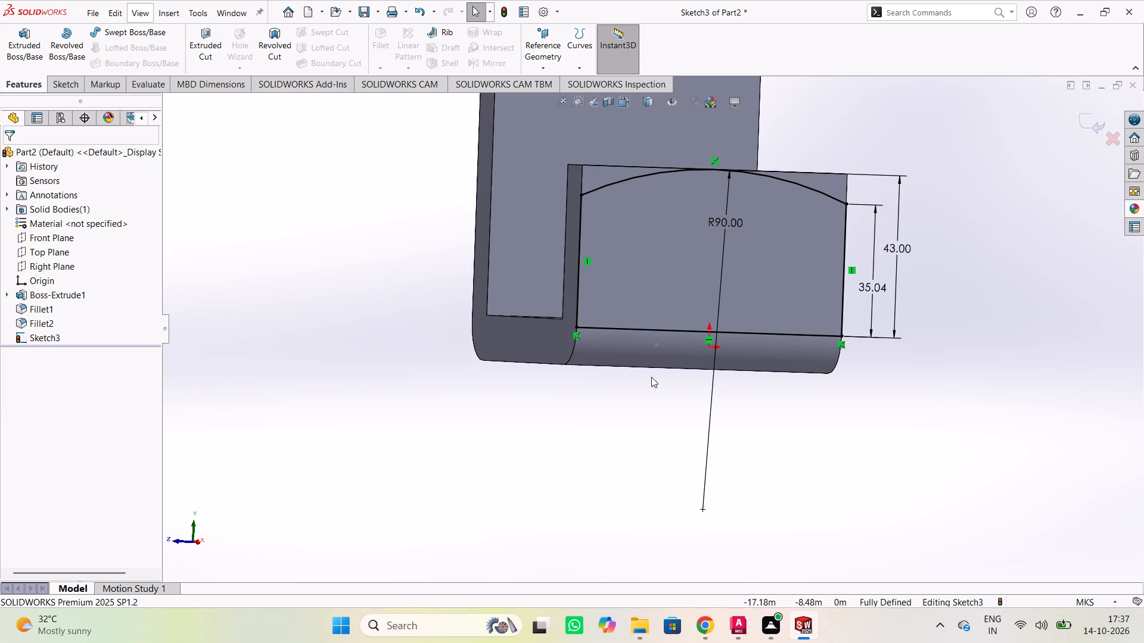
Viewing the sketch face-on, extend the profile over the bend with a 10 m vertical line down, a 74 m bottom line and a 10 m line up.
click(646, 270)
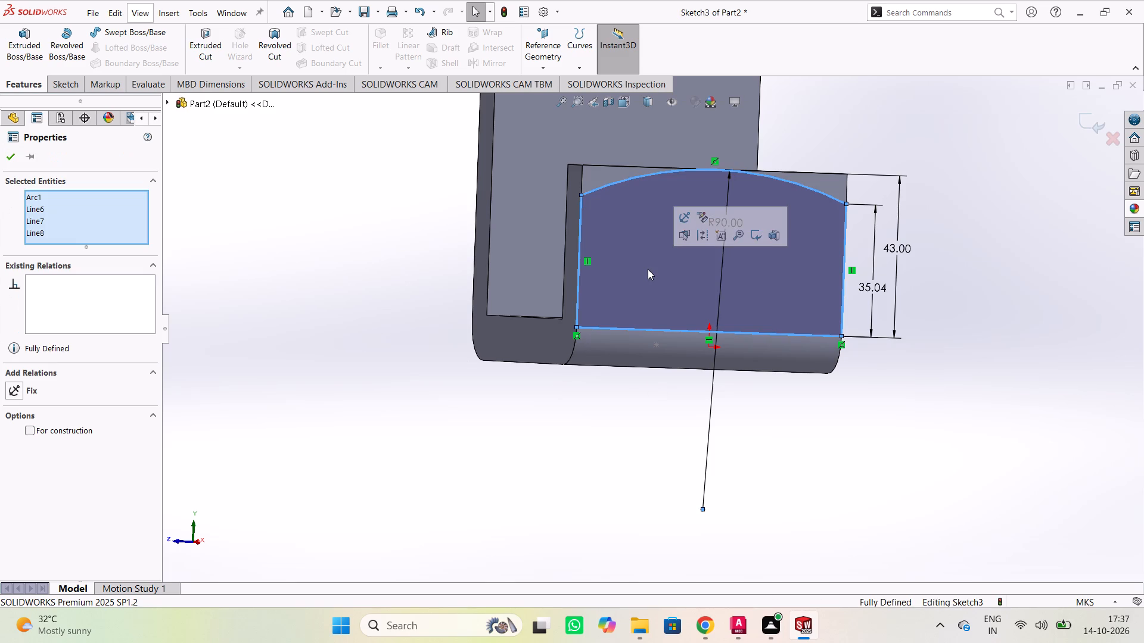
key(ctrl+8)
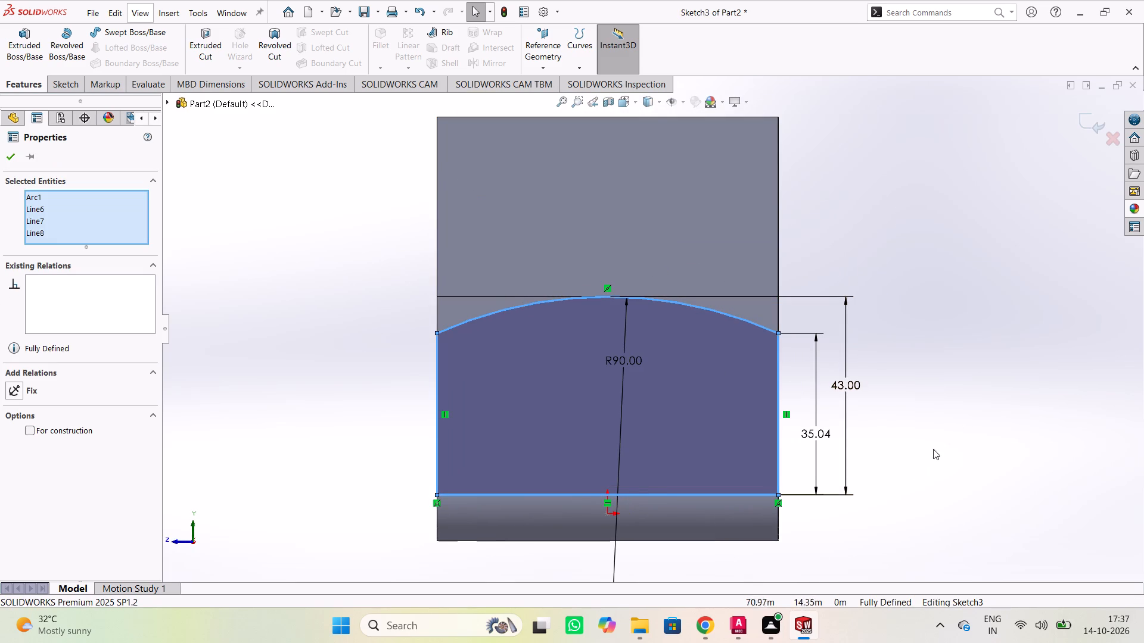
scroll(905, 498, down, 2)
scroll(824, 506, up, 2)
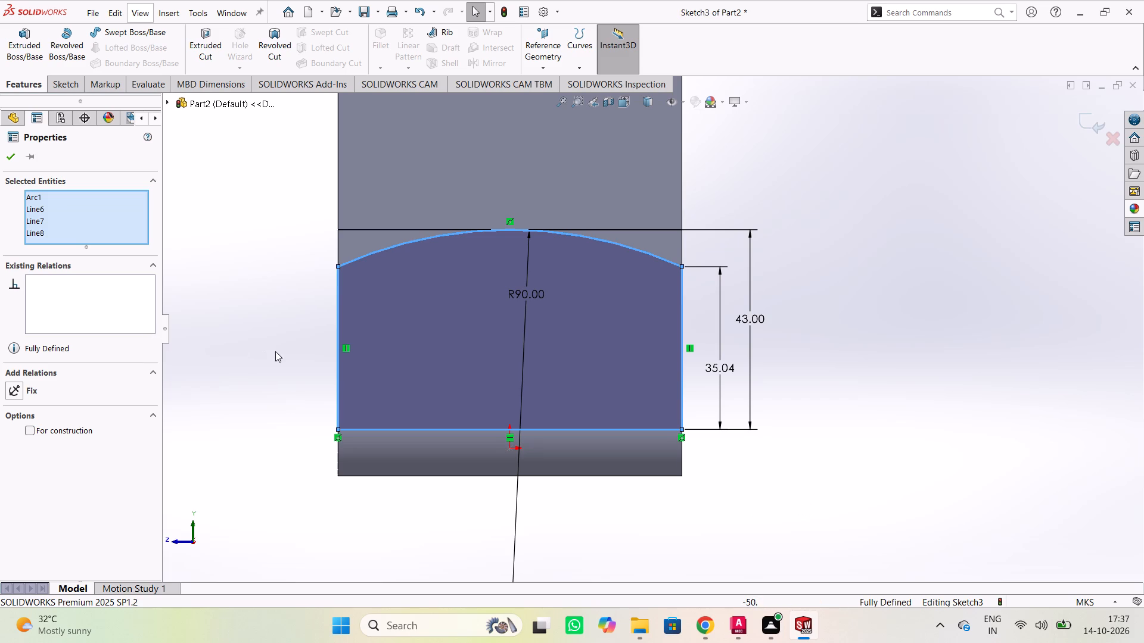
click(64, 89)
click(85, 36)
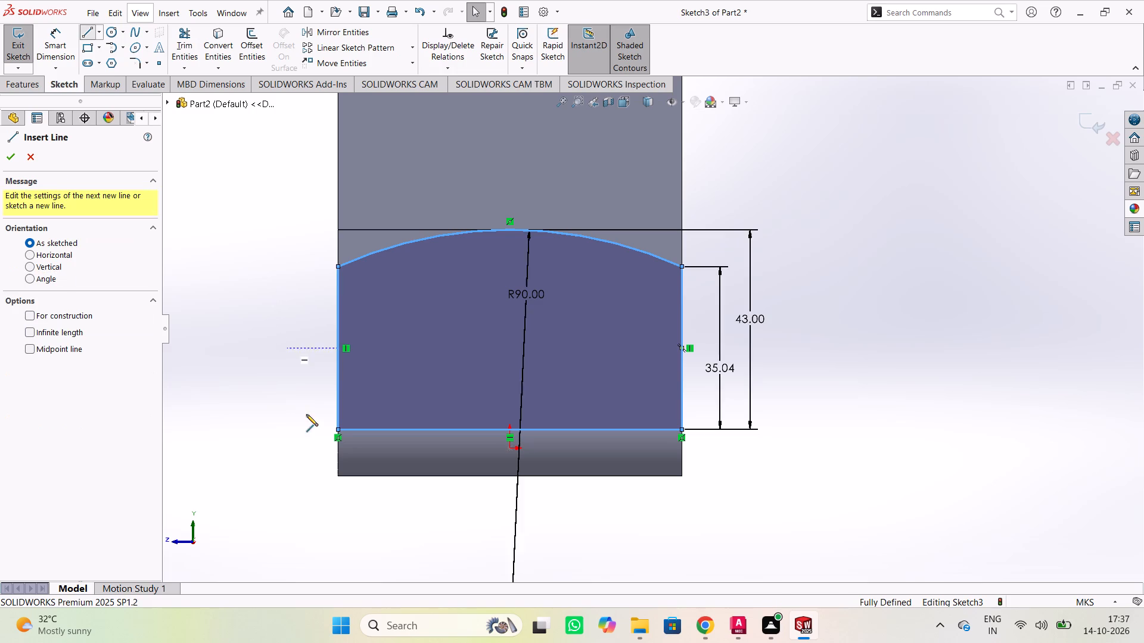
click(337, 430)
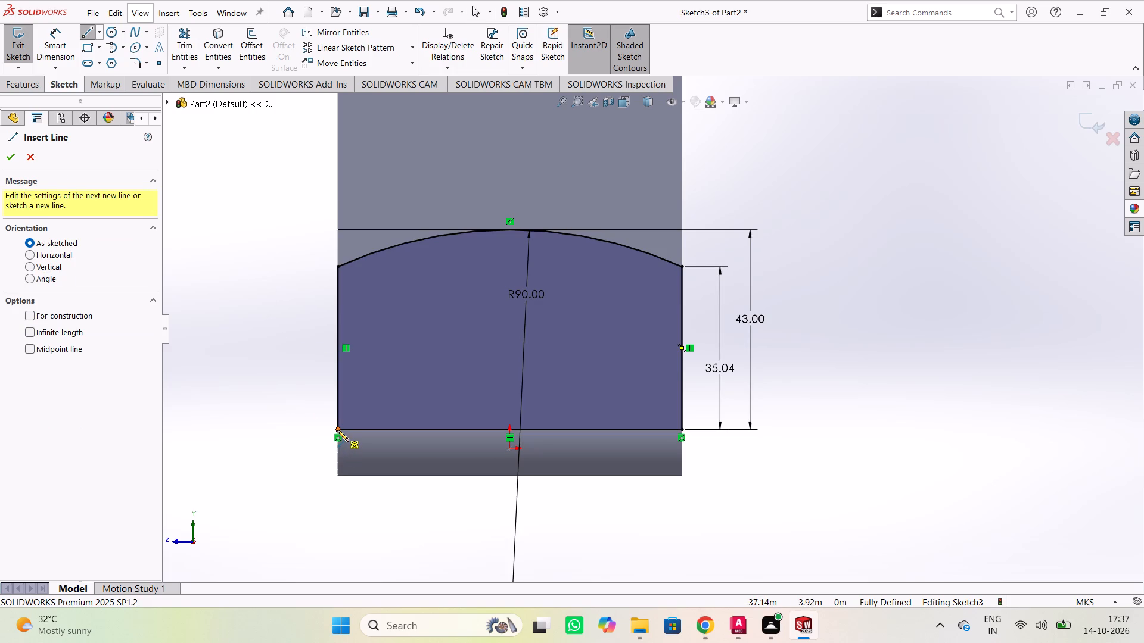
click(338, 479)
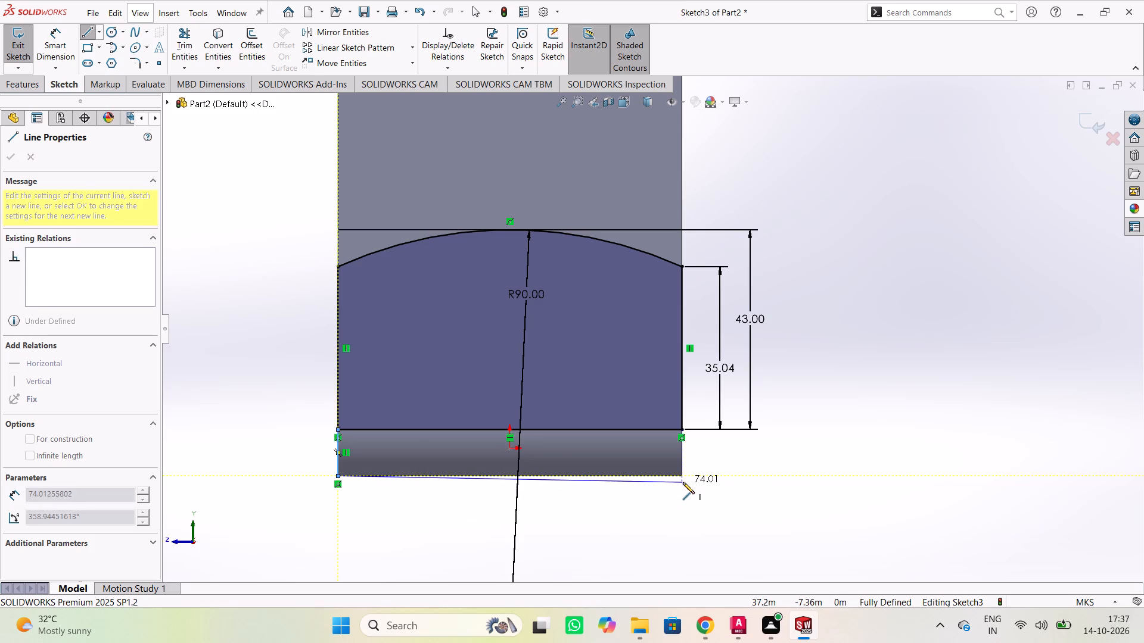
click(683, 476)
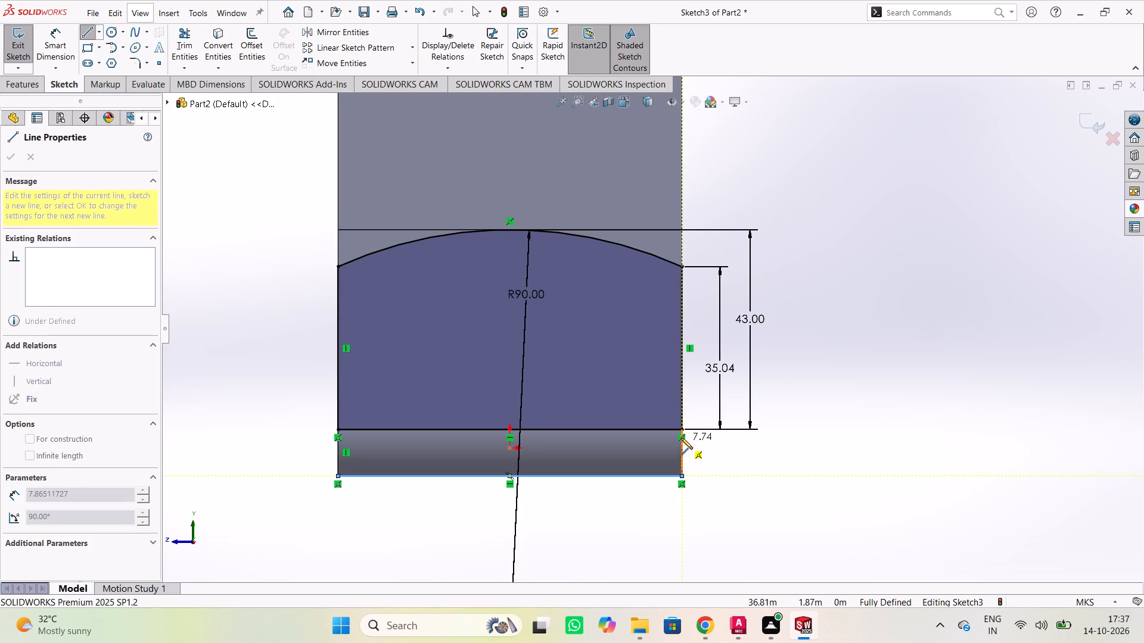
click(683, 429)
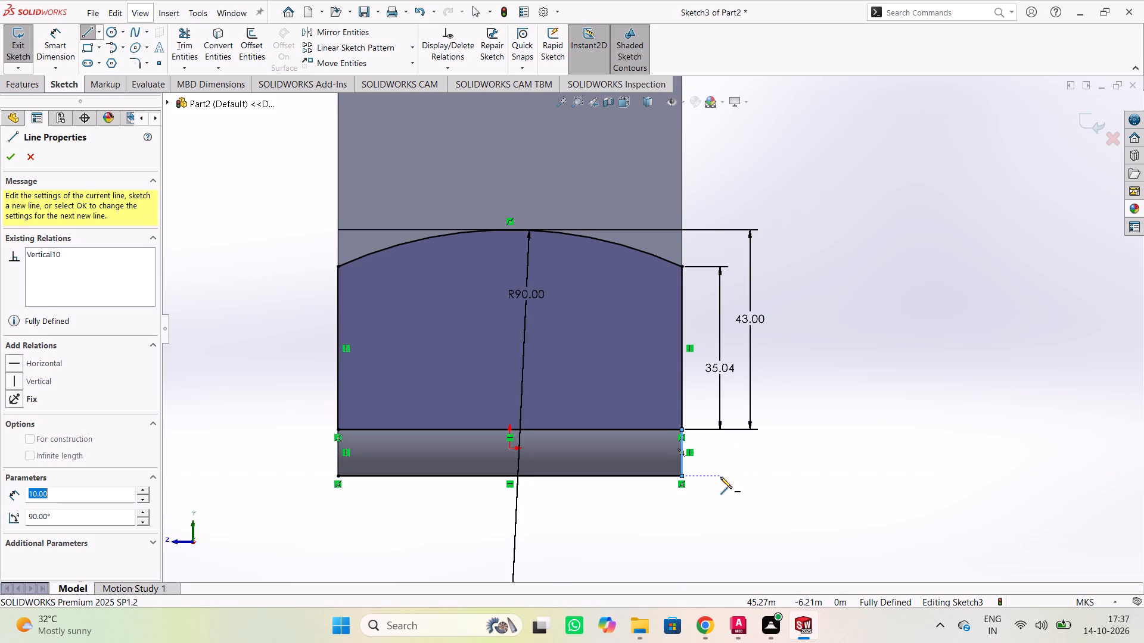
key(Escape)
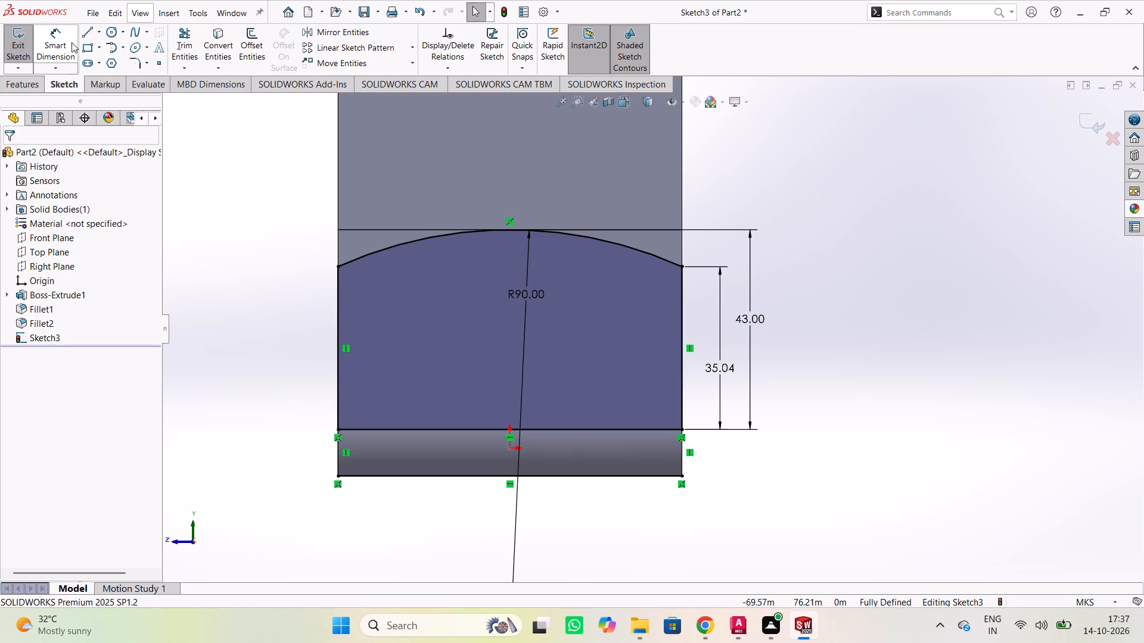
Trim away the inner horizontal line at the start of the bend, leaving one closed profile.
click(177, 45)
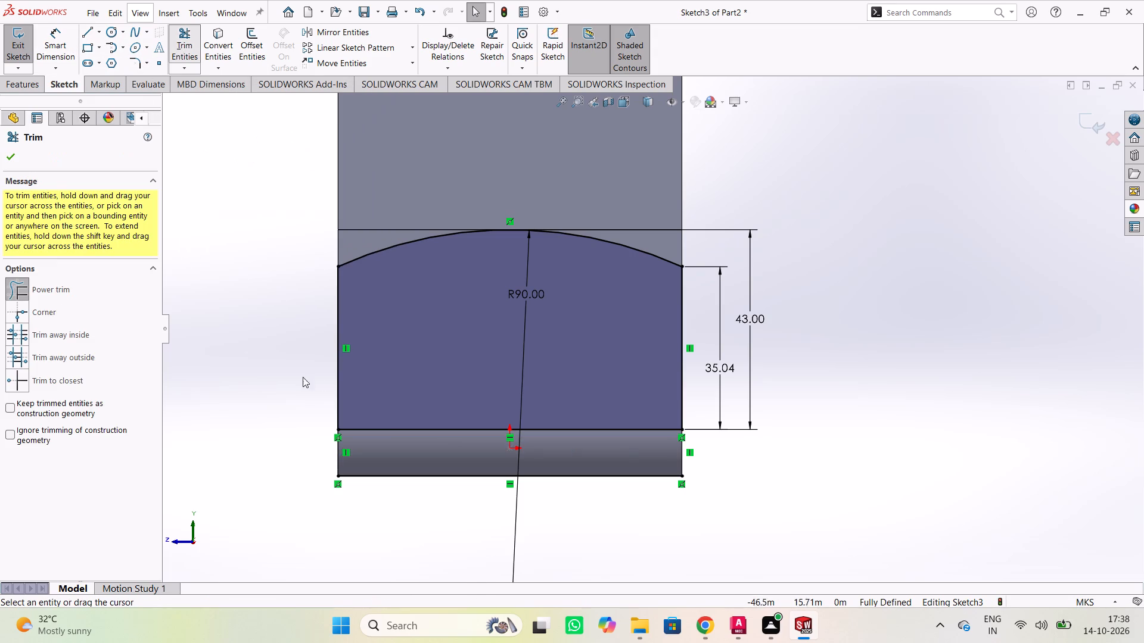
drag(419, 381, 419, 434)
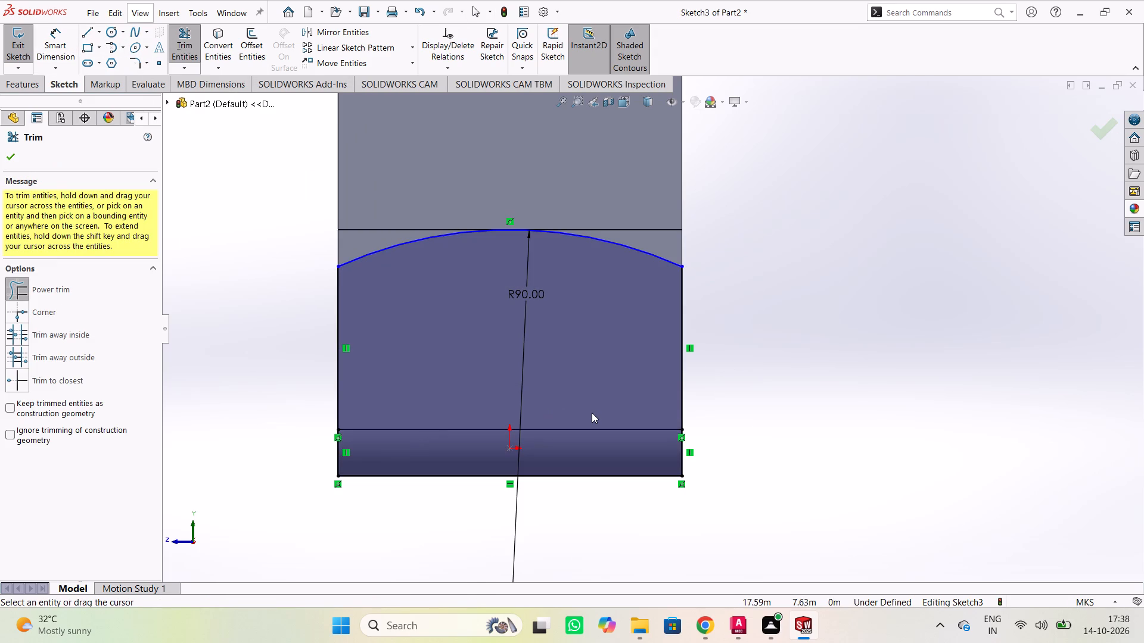
drag(592, 414, 588, 445)
drag(588, 447, 582, 411)
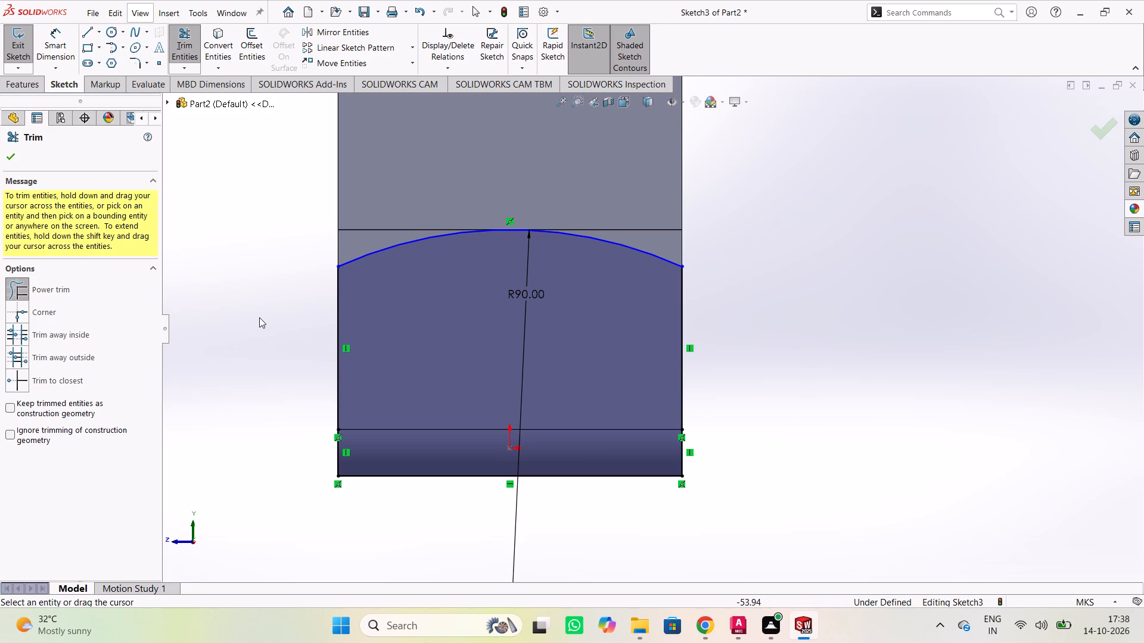
key(Escape)
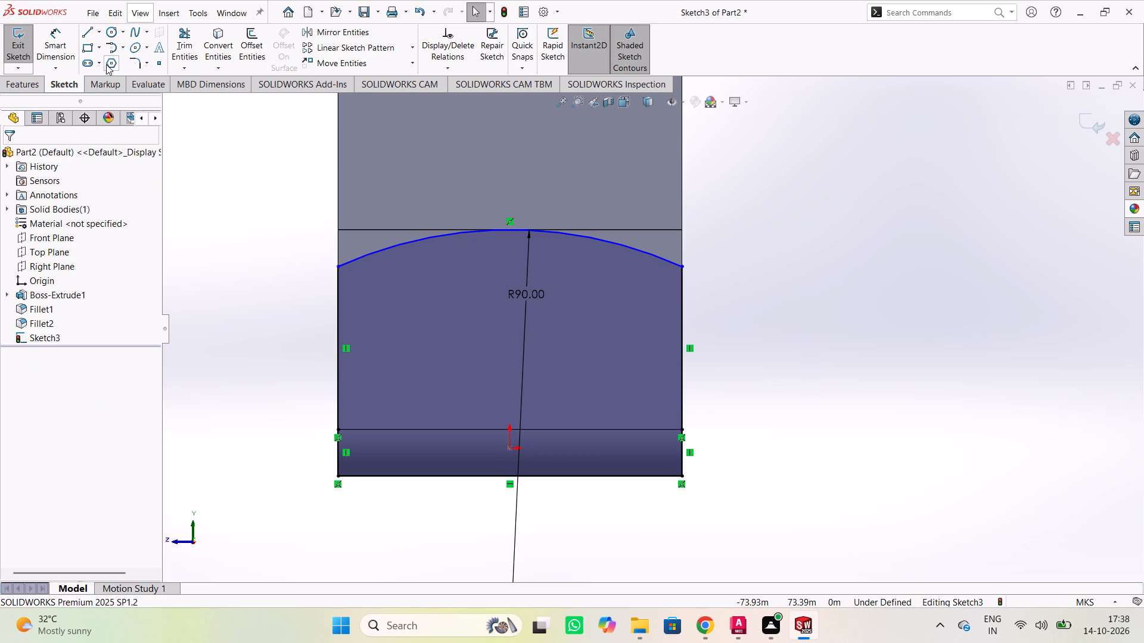
Dimension the vertical distance from the arc's top midpoint to the profile's bottom line, placing it well outside the part.
click(58, 42)
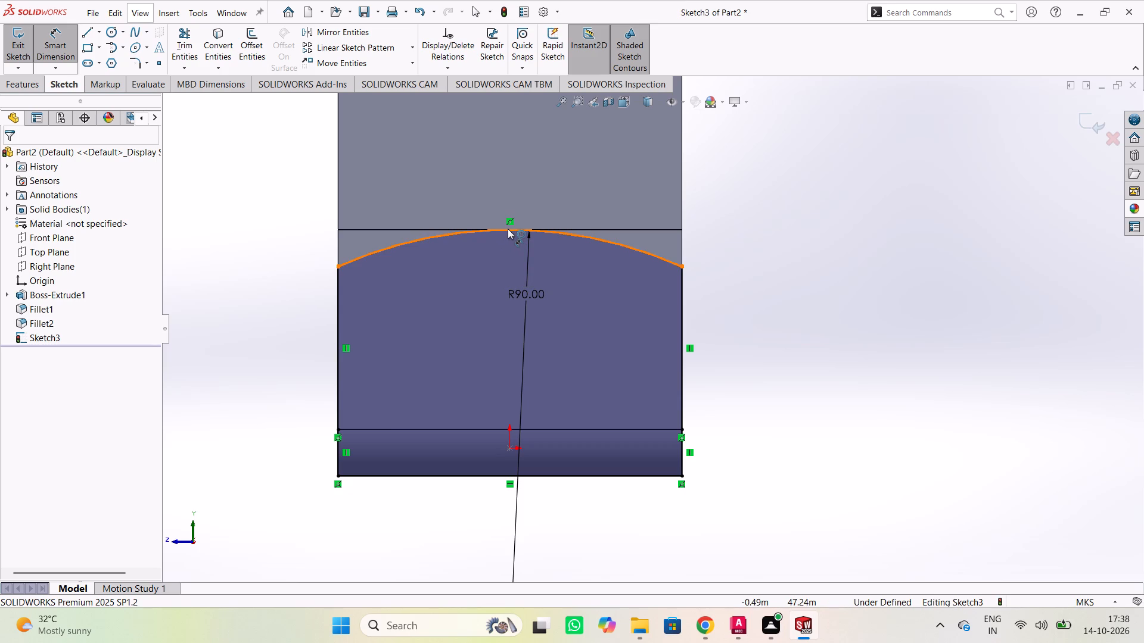
click(508, 229)
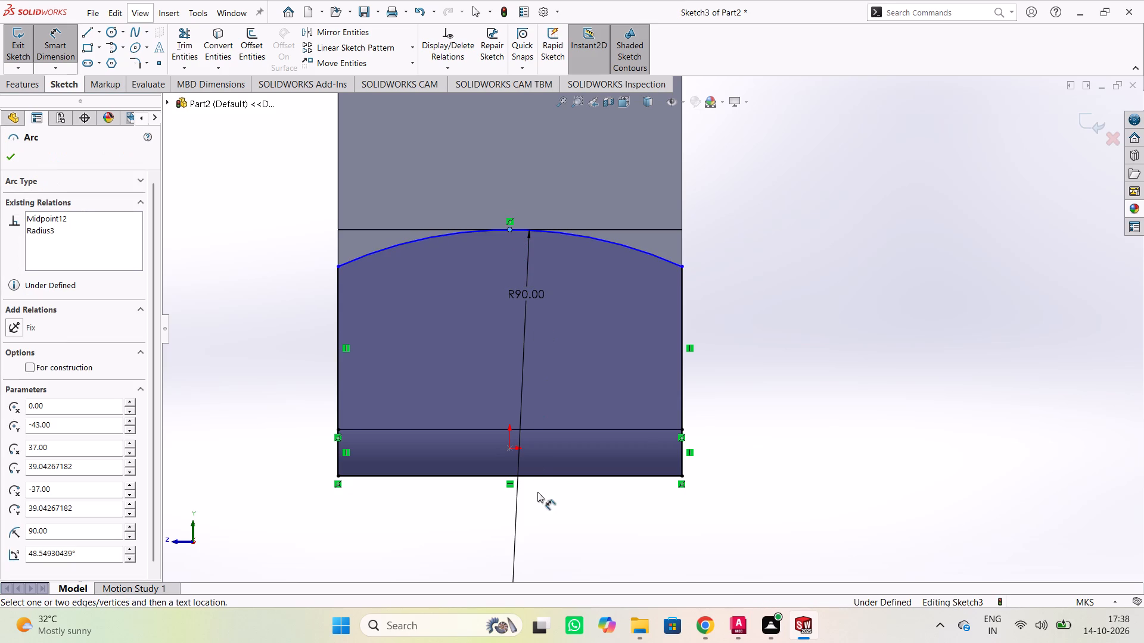
click(544, 476)
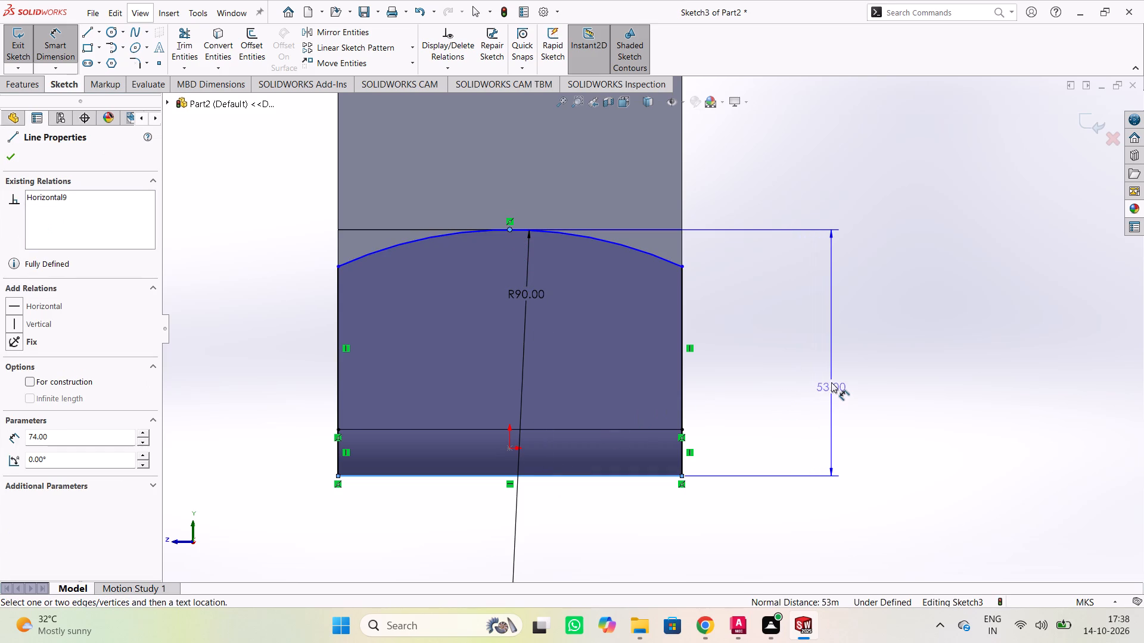
click(831, 381)
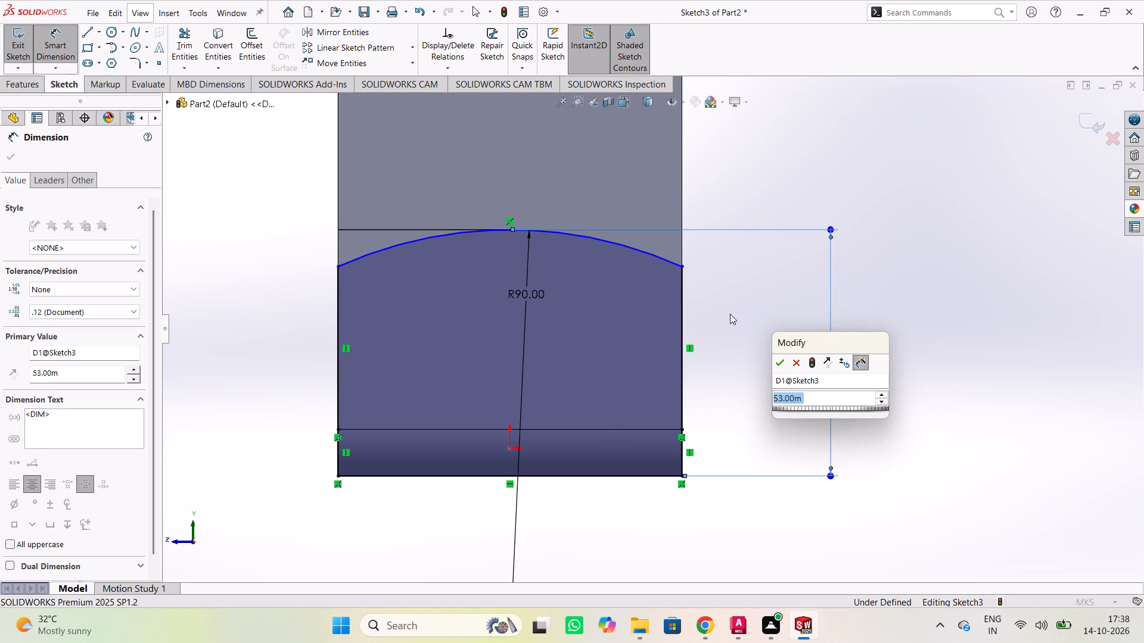
click(776, 361)
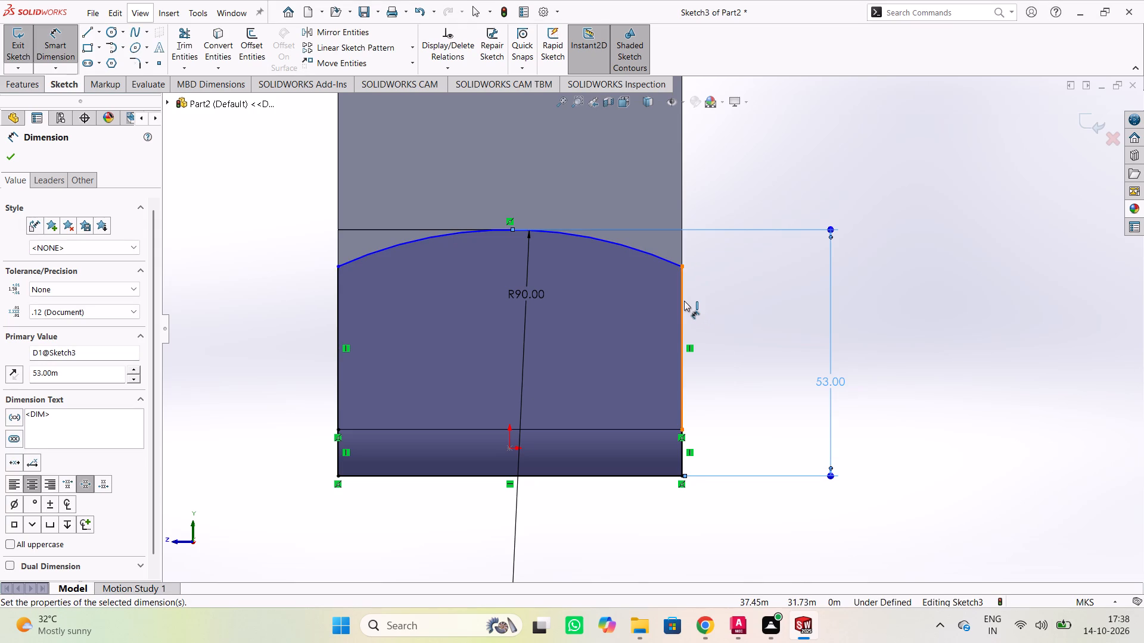
Dimension the vertical height from the arc's end point to the bottom line, placing it inside the overall height dimension.
click(681, 266)
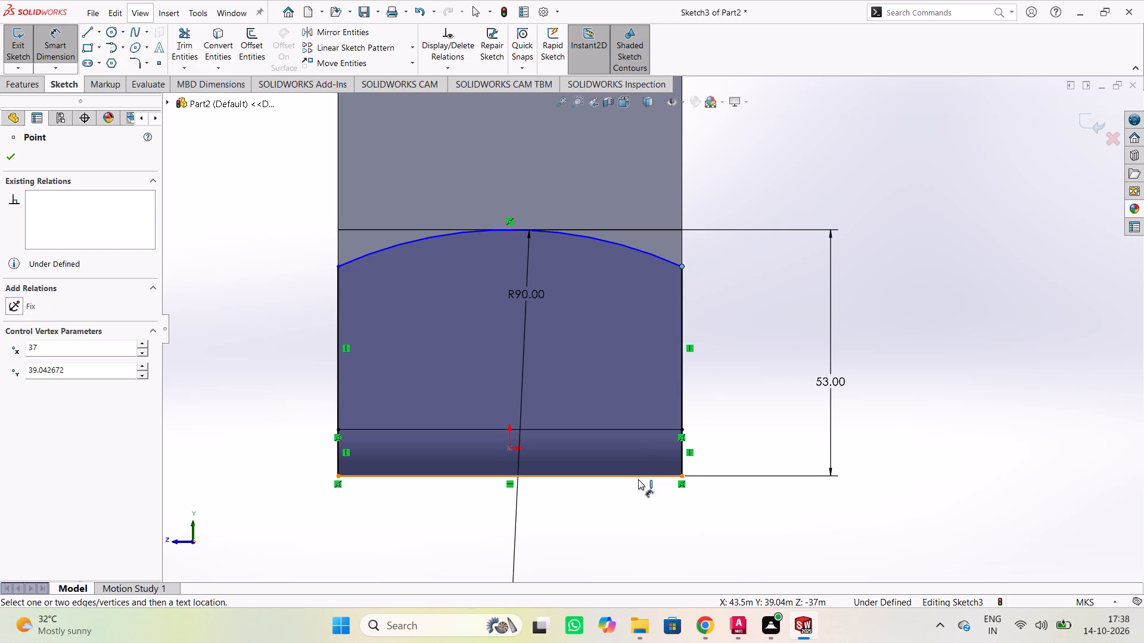
click(639, 477)
click(742, 402)
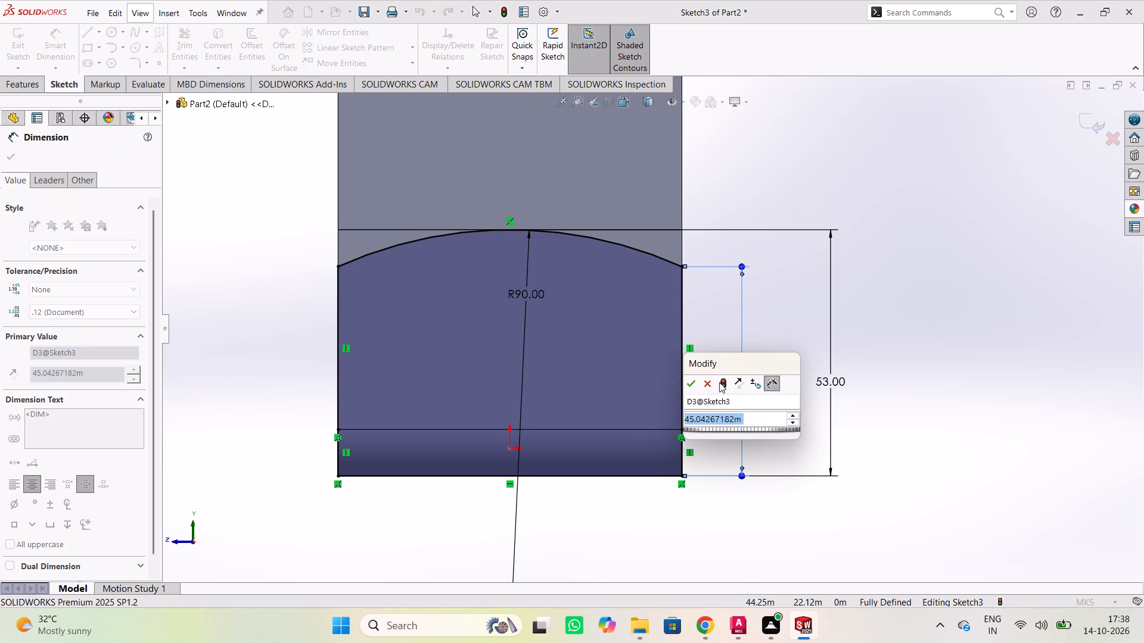
click(690, 384)
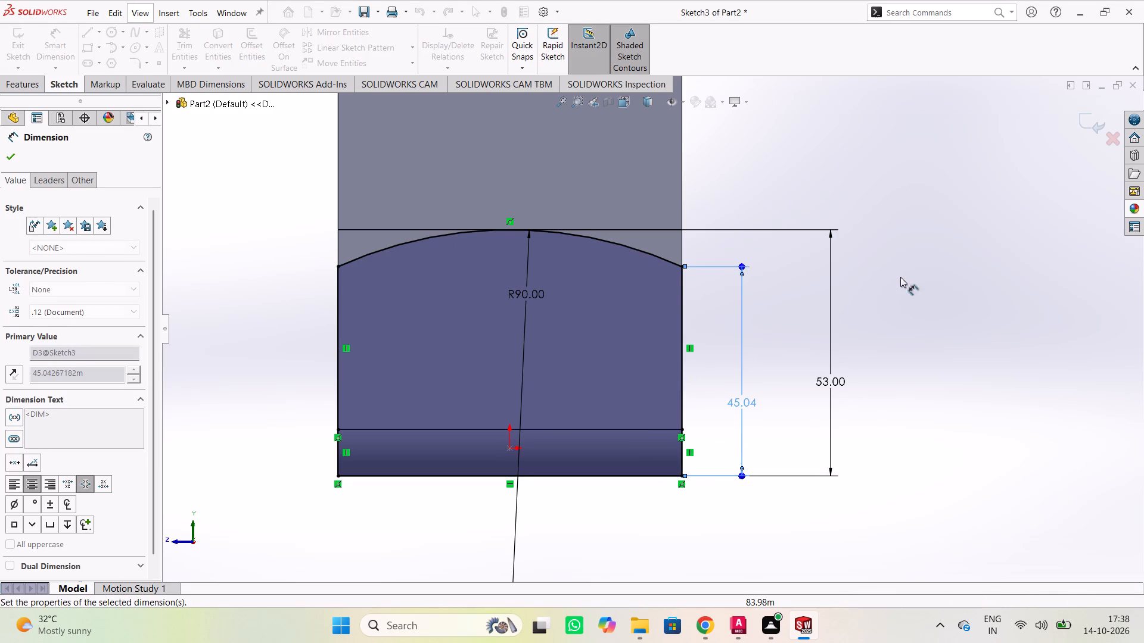
click(3, 159)
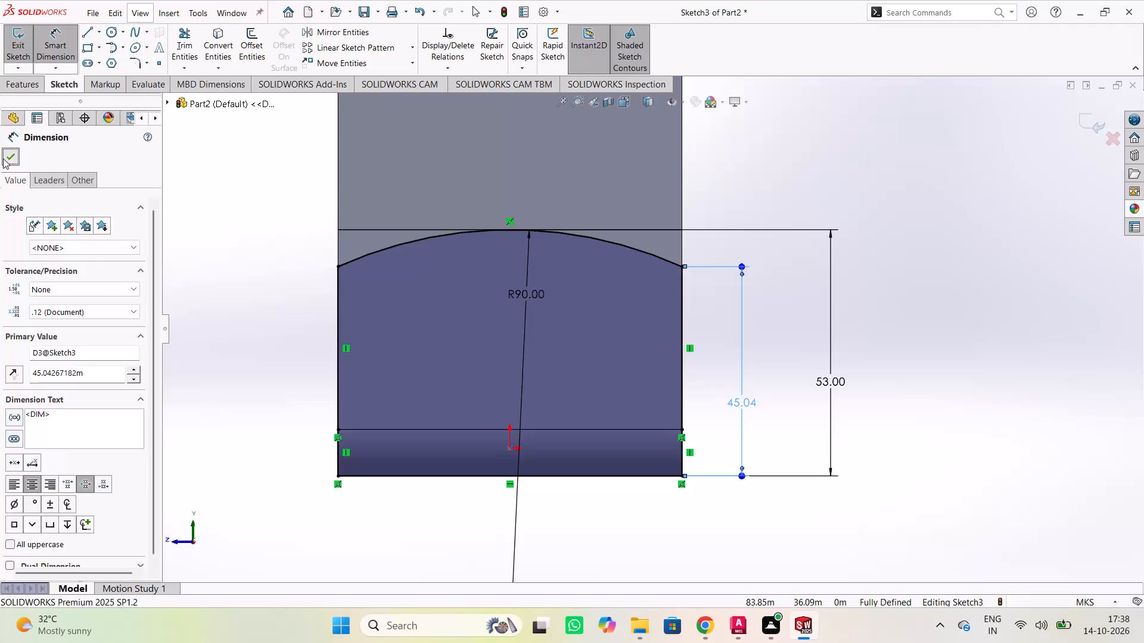
Start an Extruded Cut from the arched profile and flip the side to cut so material outside the profile is removed.
click(20, 86)
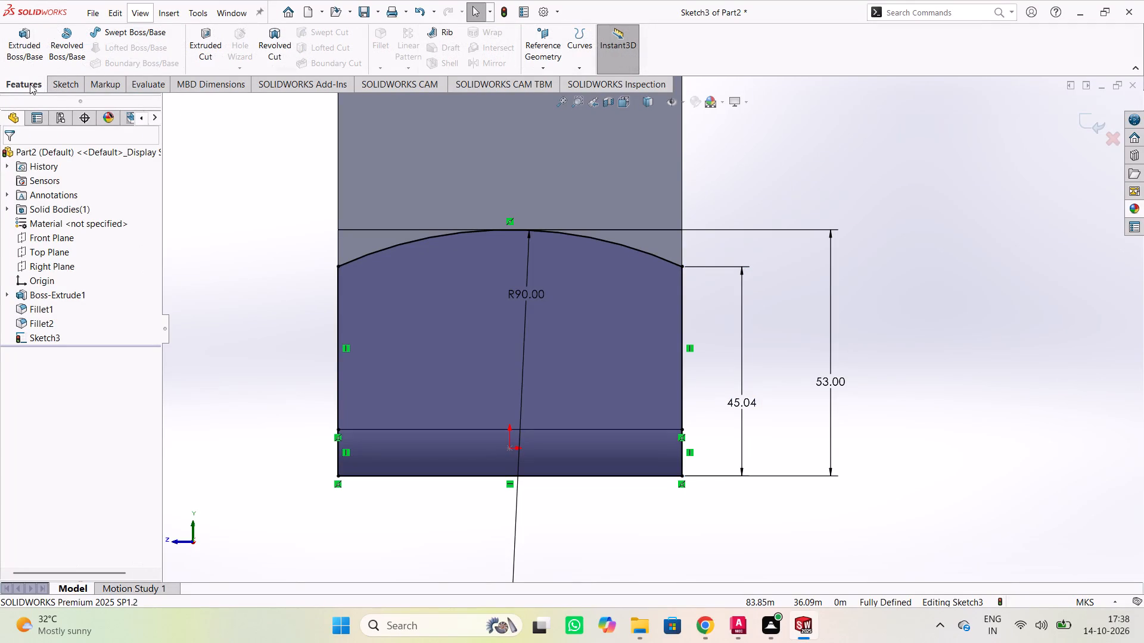
click(200, 46)
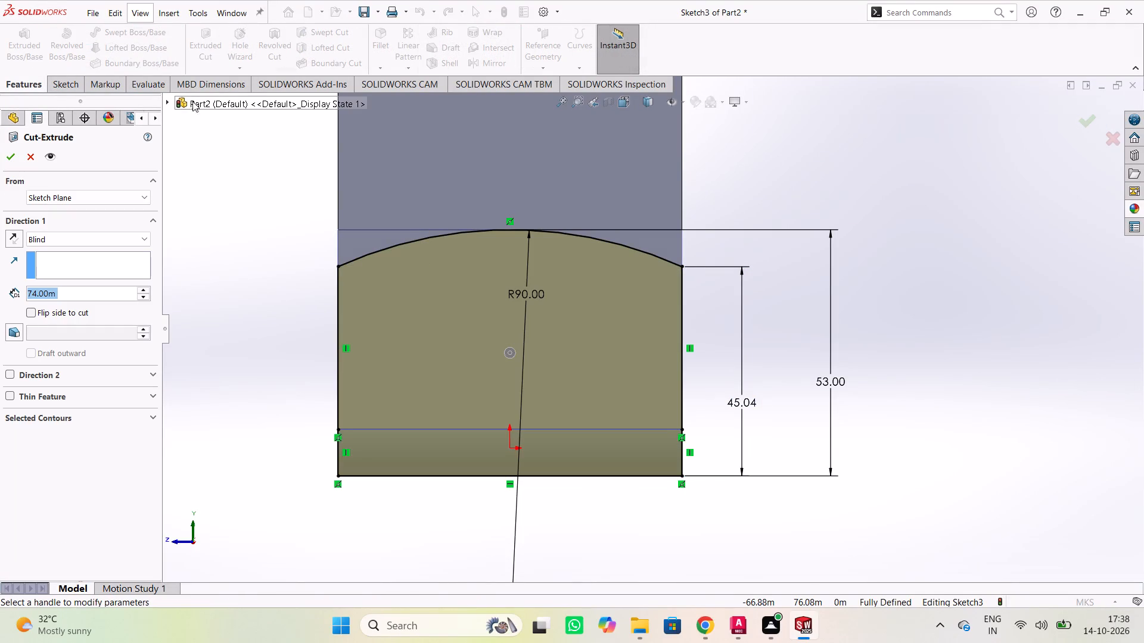
click(29, 314)
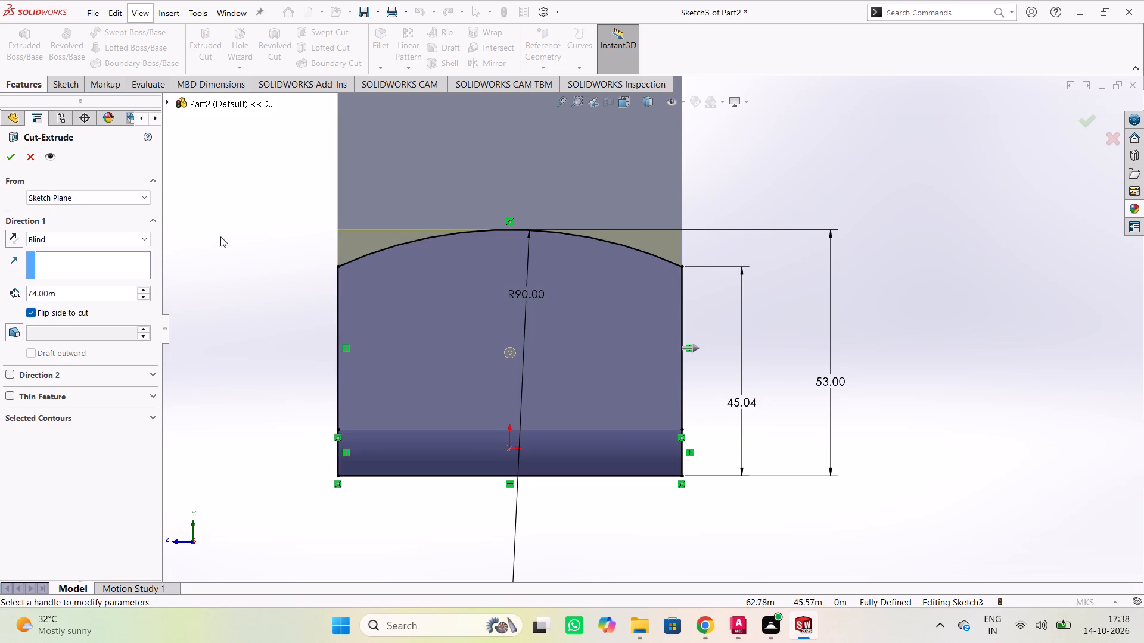
middle_drag(222, 238, 301, 279)
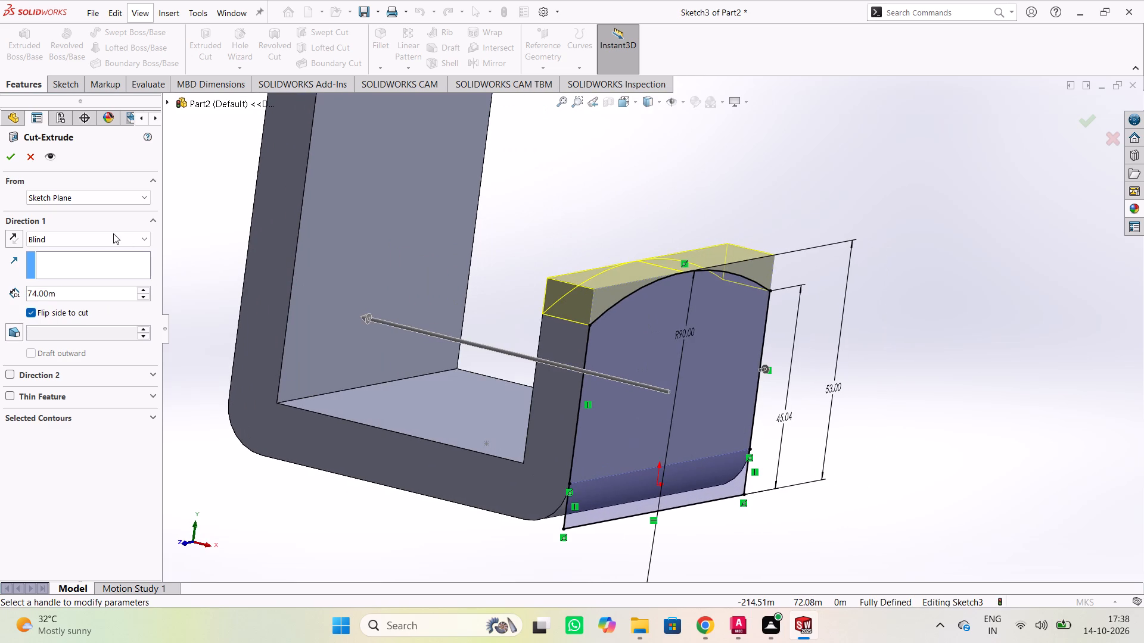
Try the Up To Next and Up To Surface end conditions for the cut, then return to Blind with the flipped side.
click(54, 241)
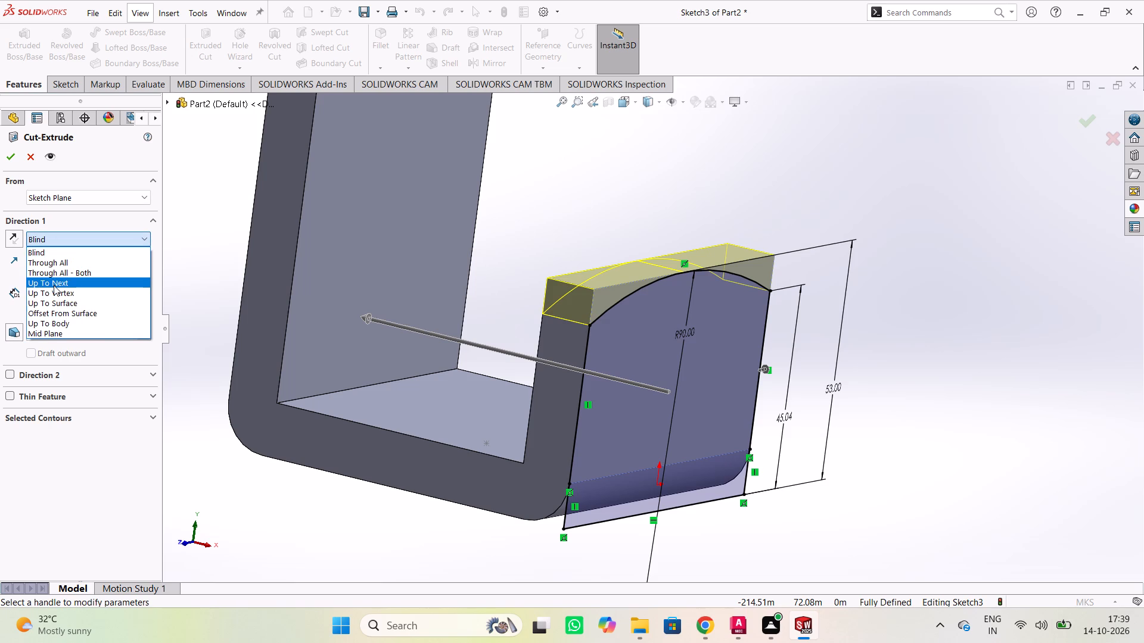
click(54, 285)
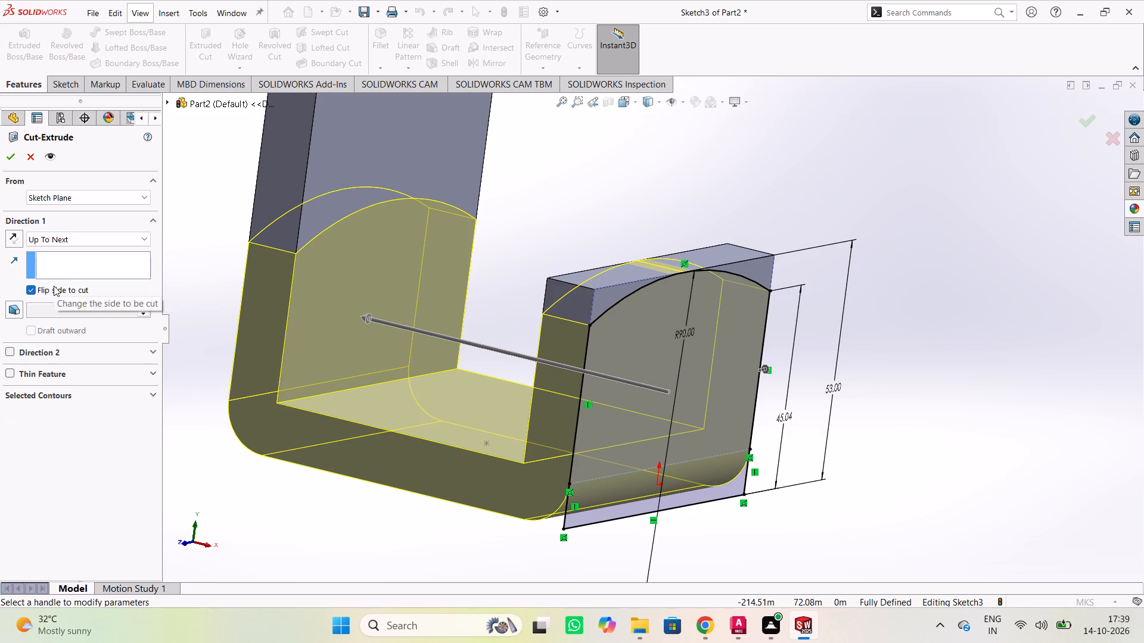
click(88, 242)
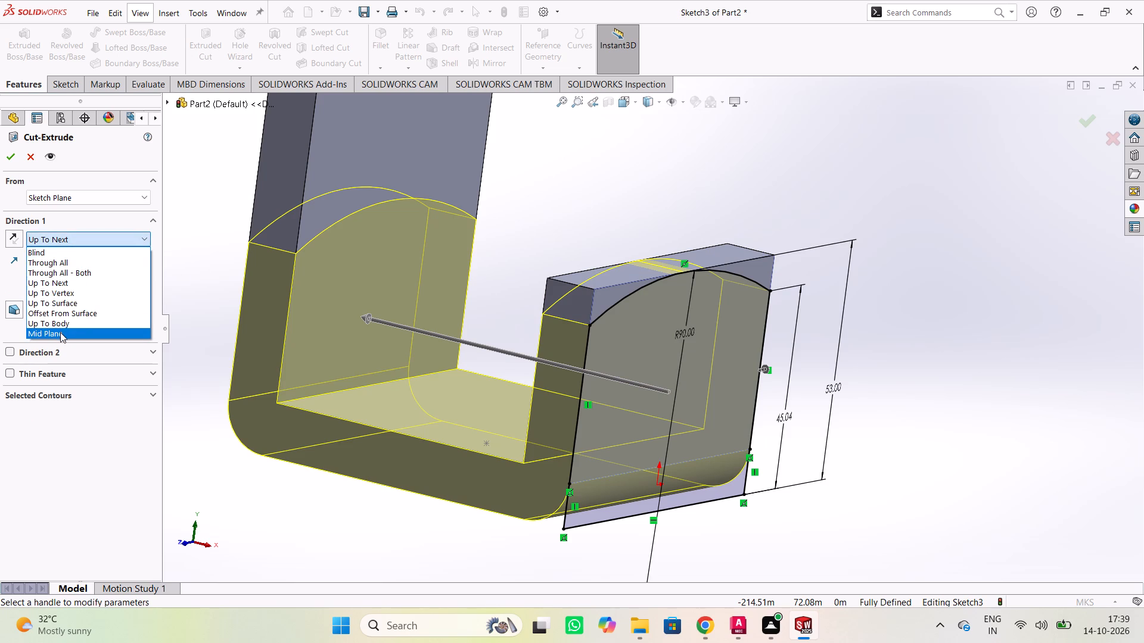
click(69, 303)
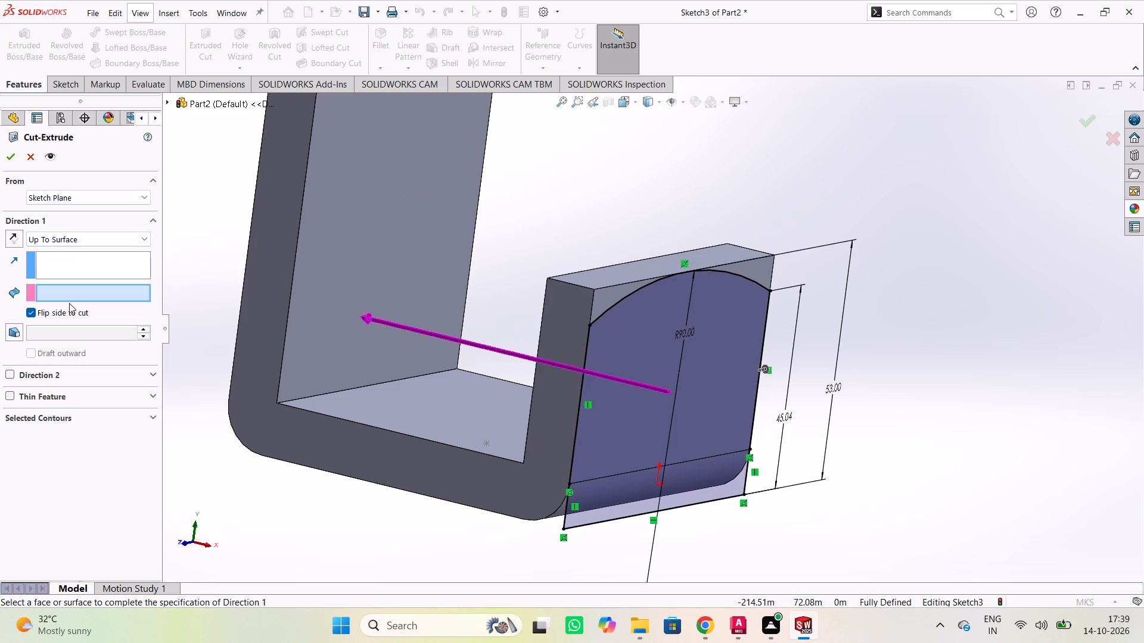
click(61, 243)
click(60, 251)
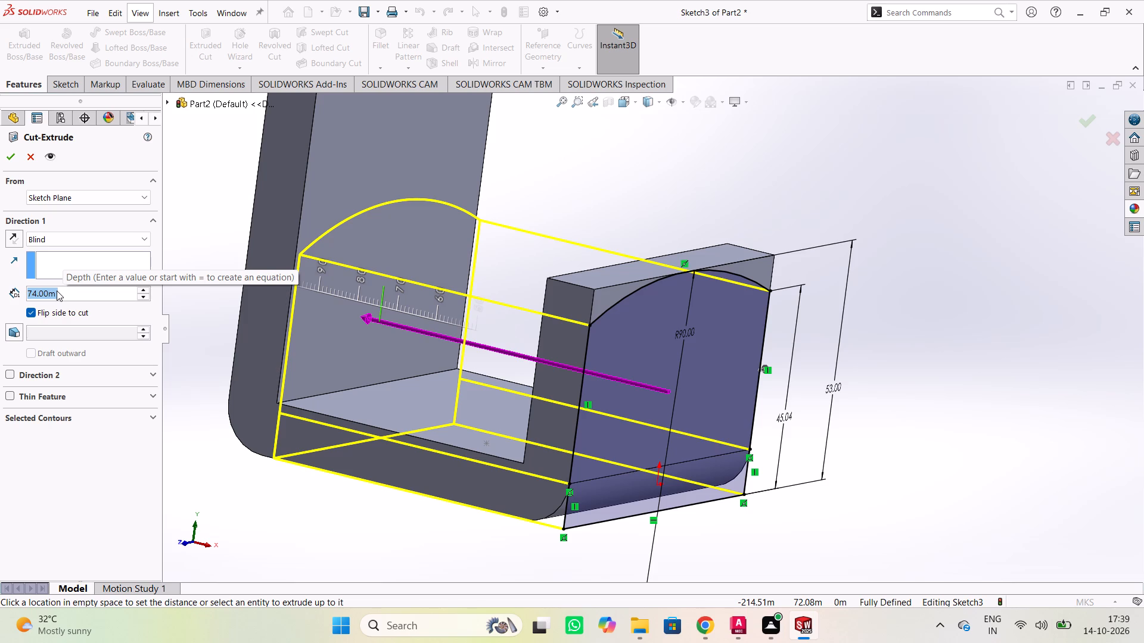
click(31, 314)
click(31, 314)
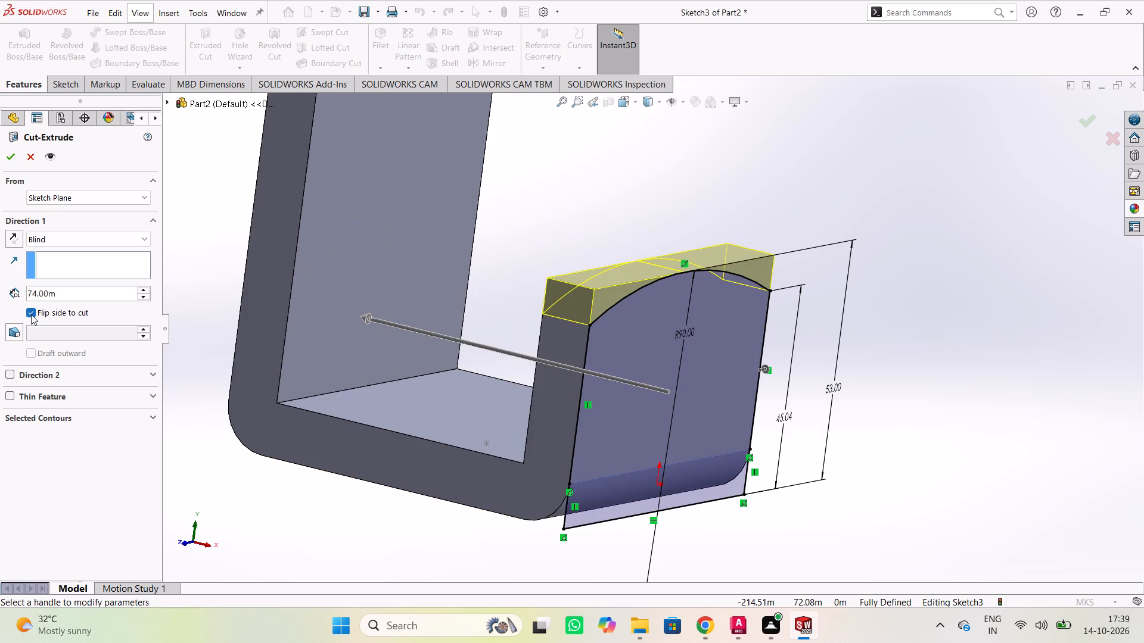
Set the blind cut depth to 12 m and complete the cut through the short arm's top.
double_click(61, 293)
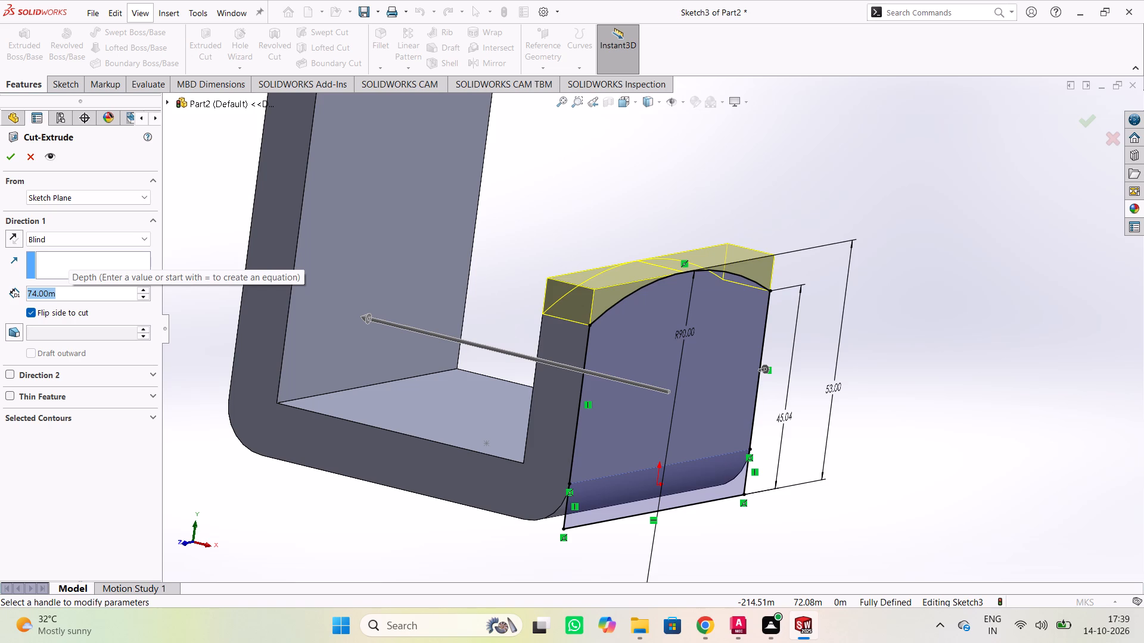
text(12)
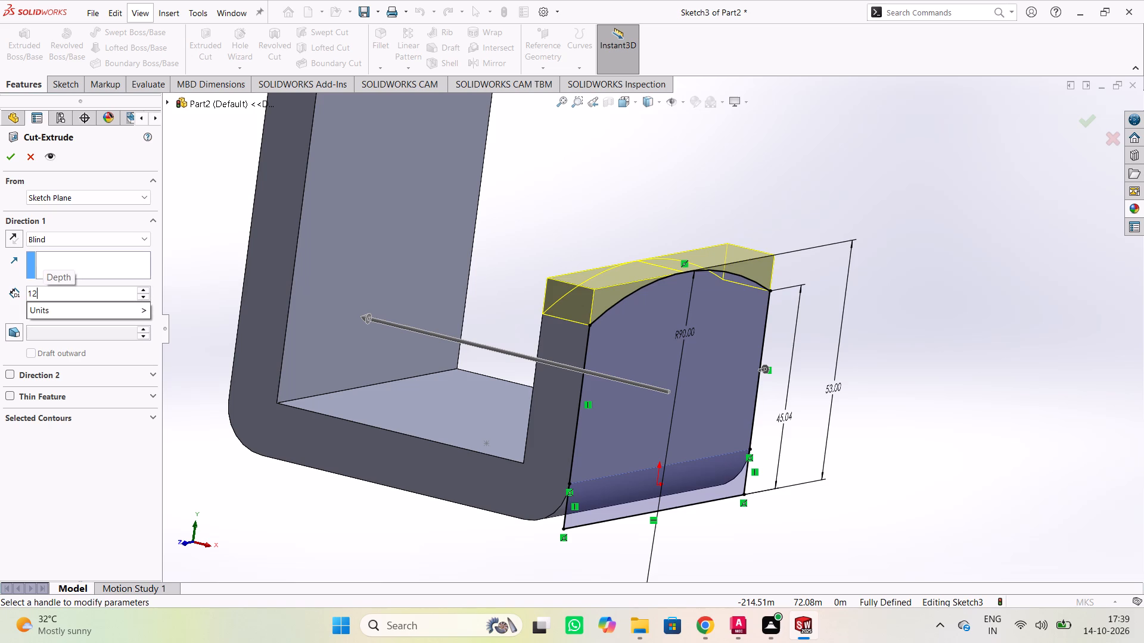
key(Return)
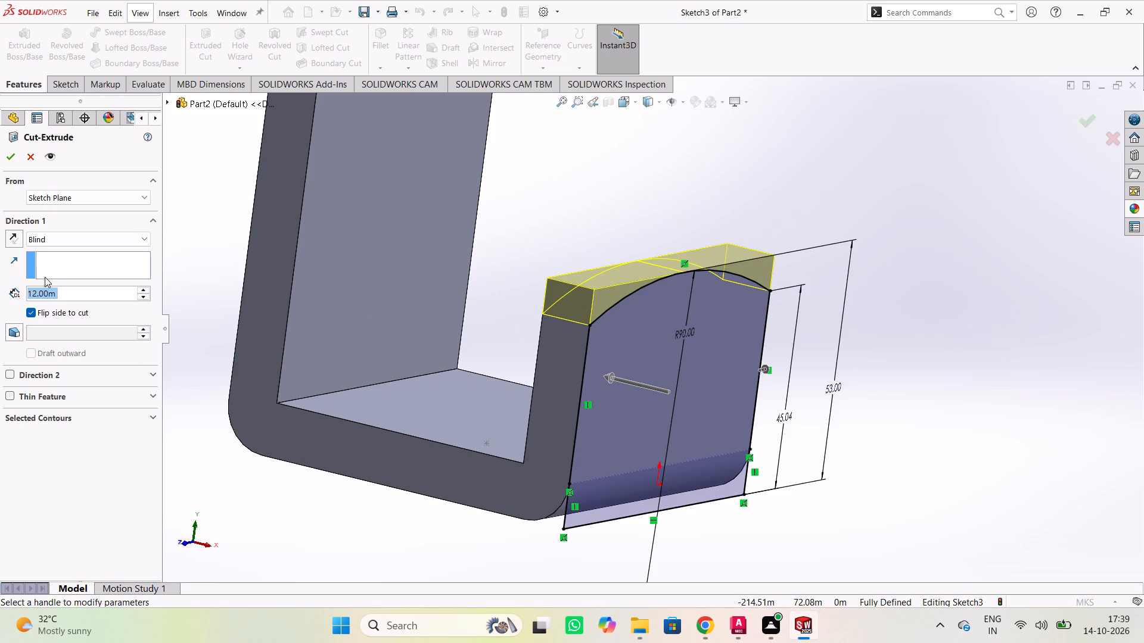
click(7, 151)
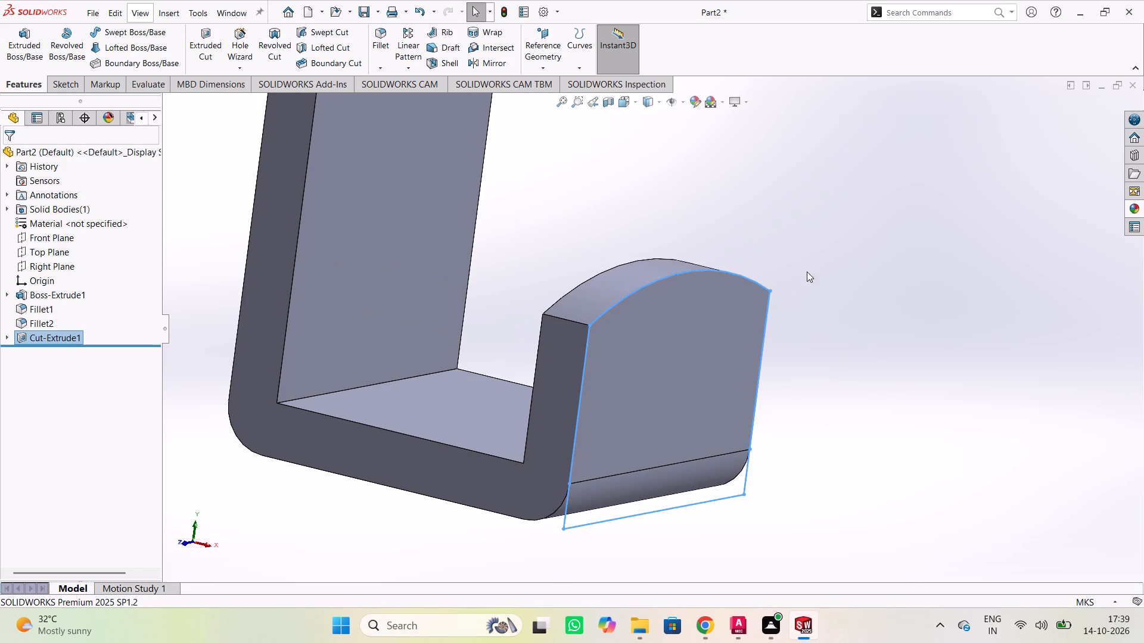
Open a new sketch on the short arm's arched outer face.
click(884, 261)
middle_drag(914, 269, 862, 311)
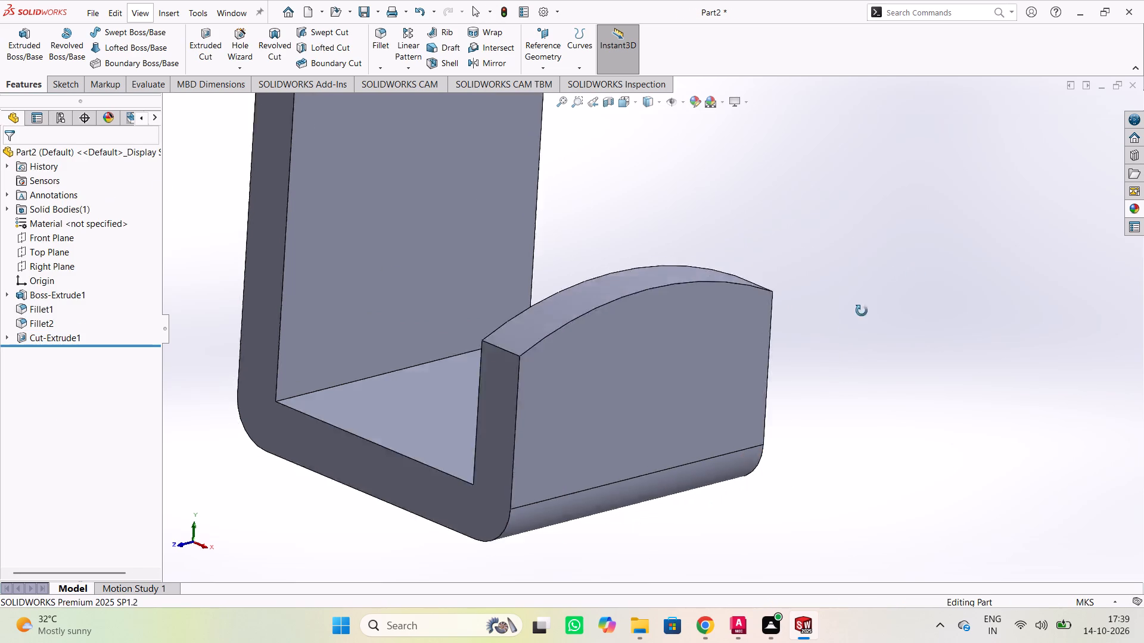
middle_drag(862, 311, 789, 493)
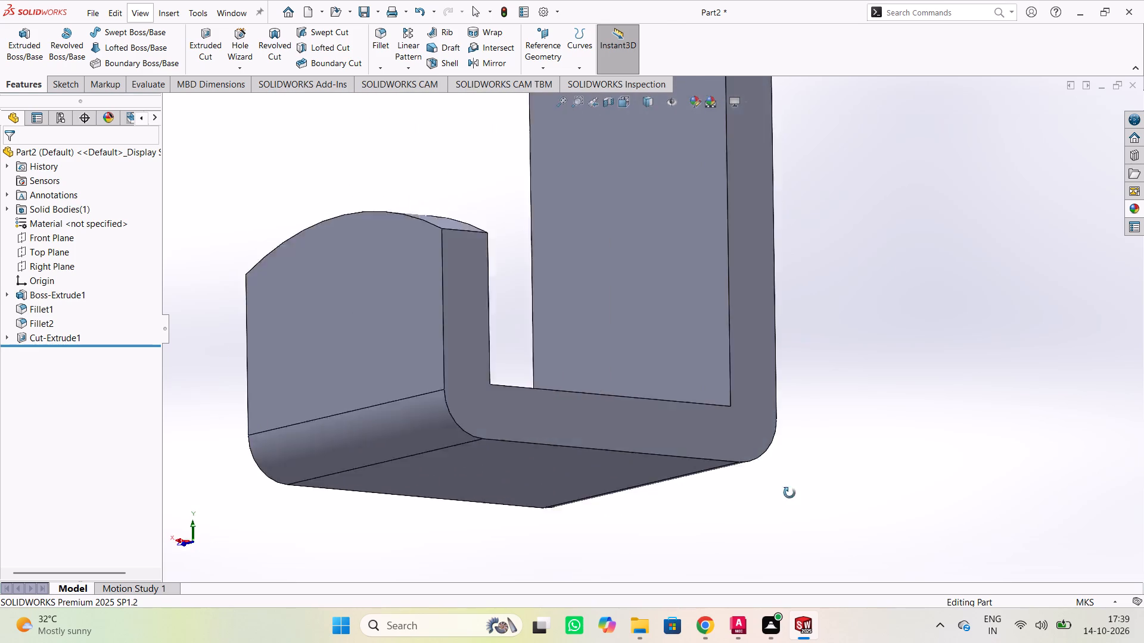
middle_drag(789, 493, 908, 498)
click(679, 324)
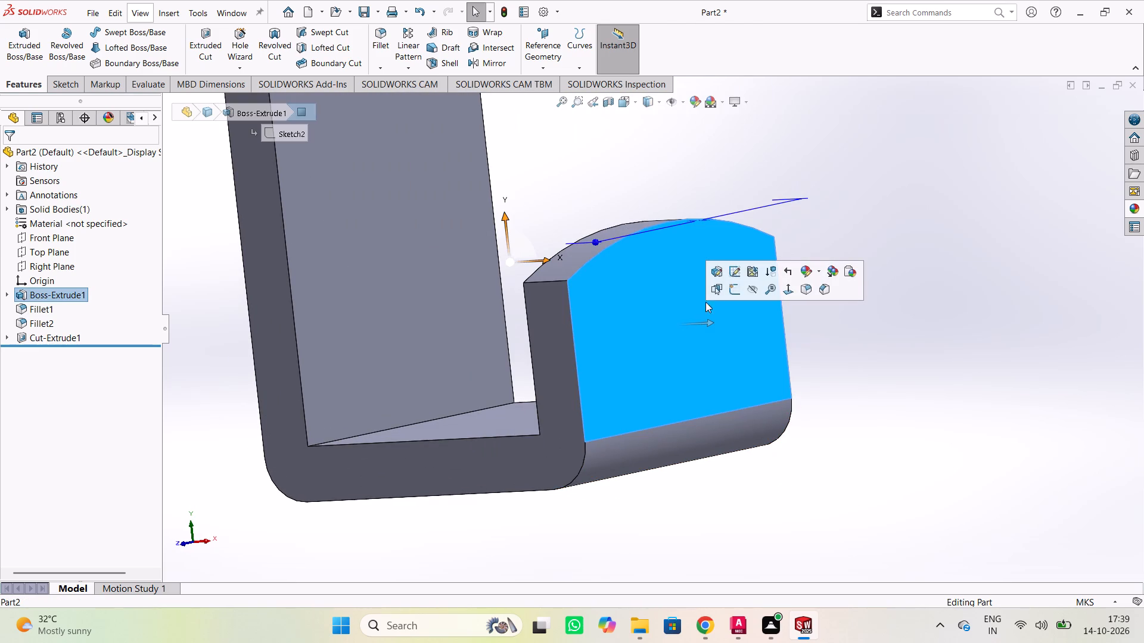
click(735, 288)
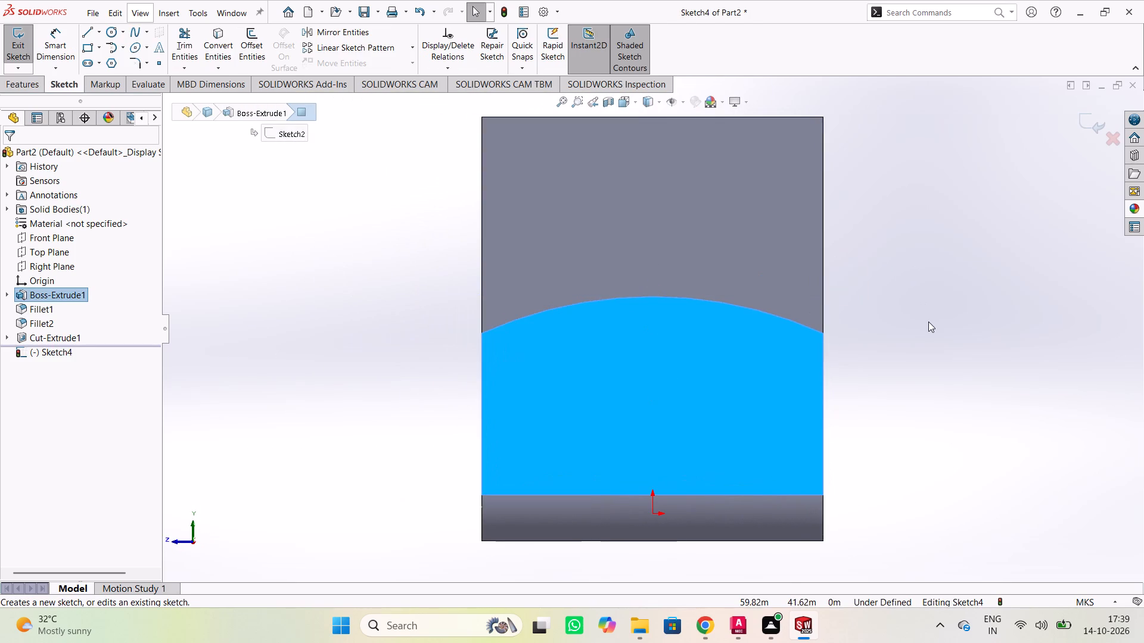
click(928, 326)
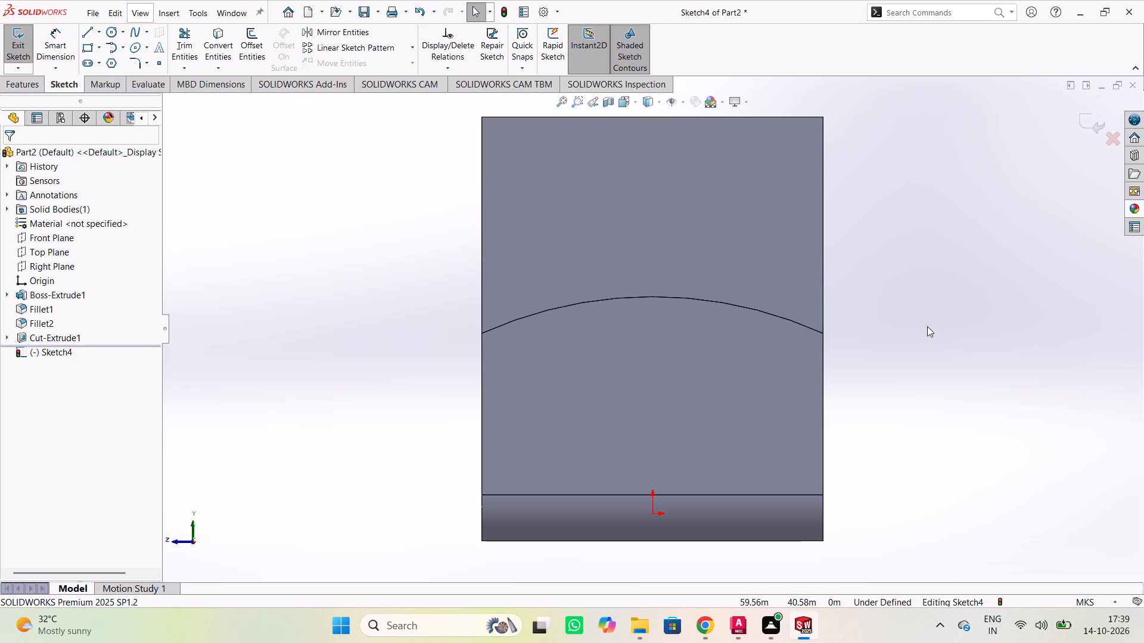
Draw a vertical construction centerline about 24 m long from the arched edge's midpoint down the short arm's face.
click(88, 31)
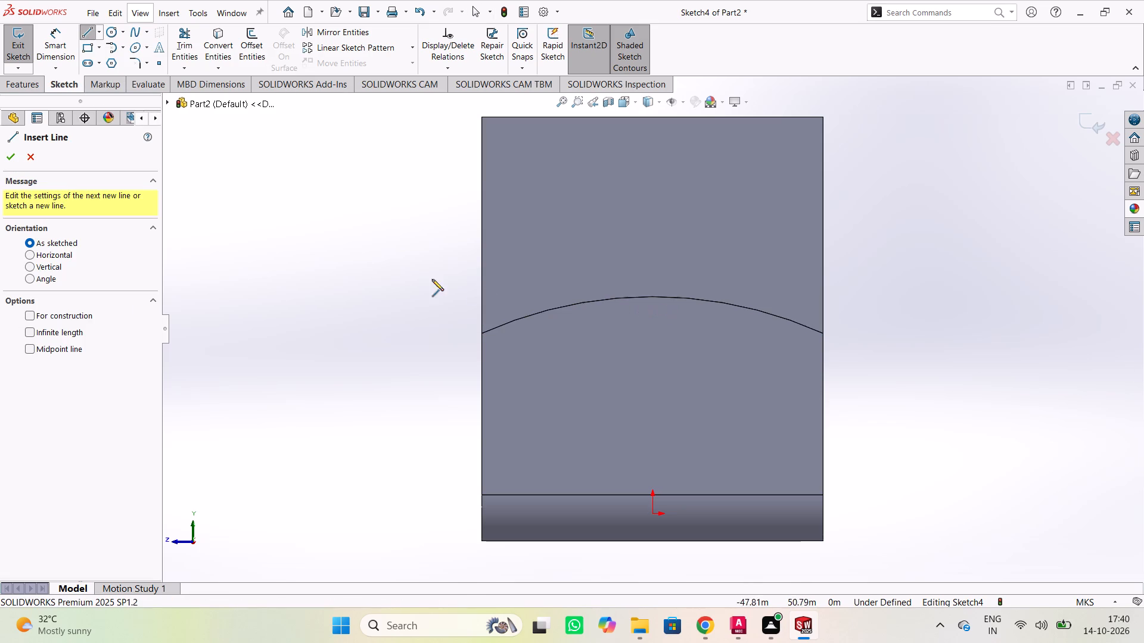
key(Escape)
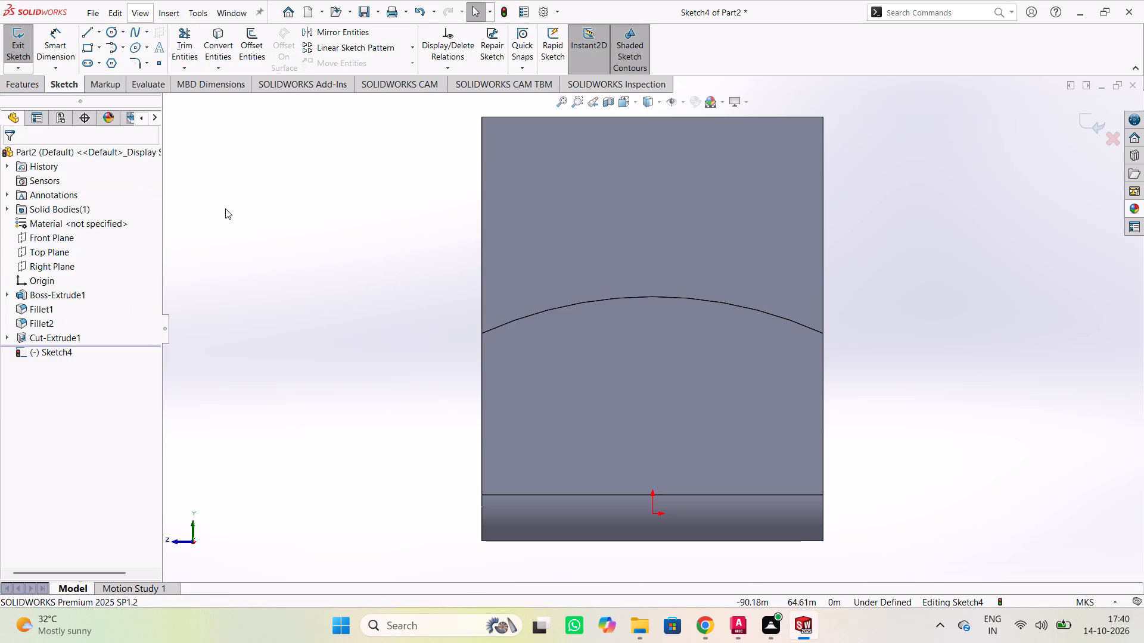
click(97, 30)
click(118, 63)
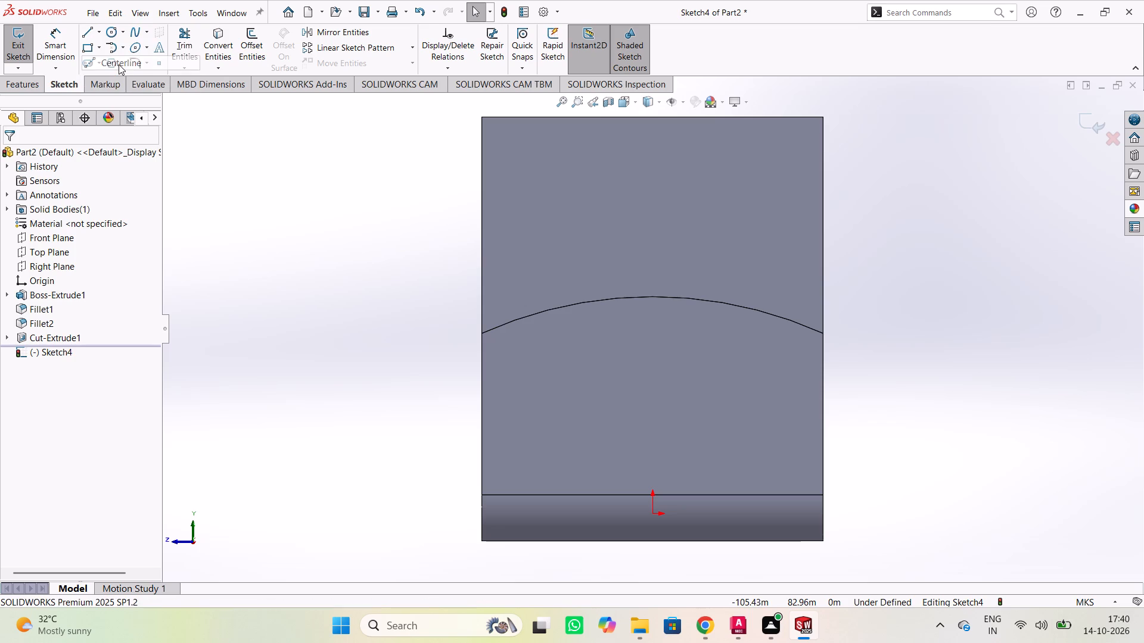
click(652, 296)
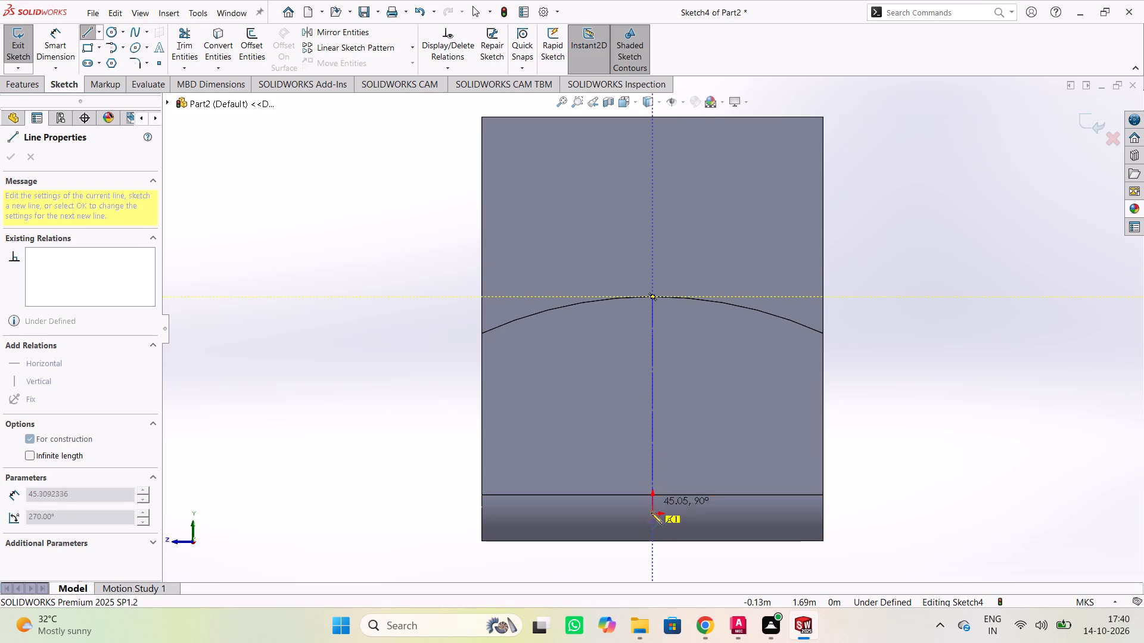
click(652, 408)
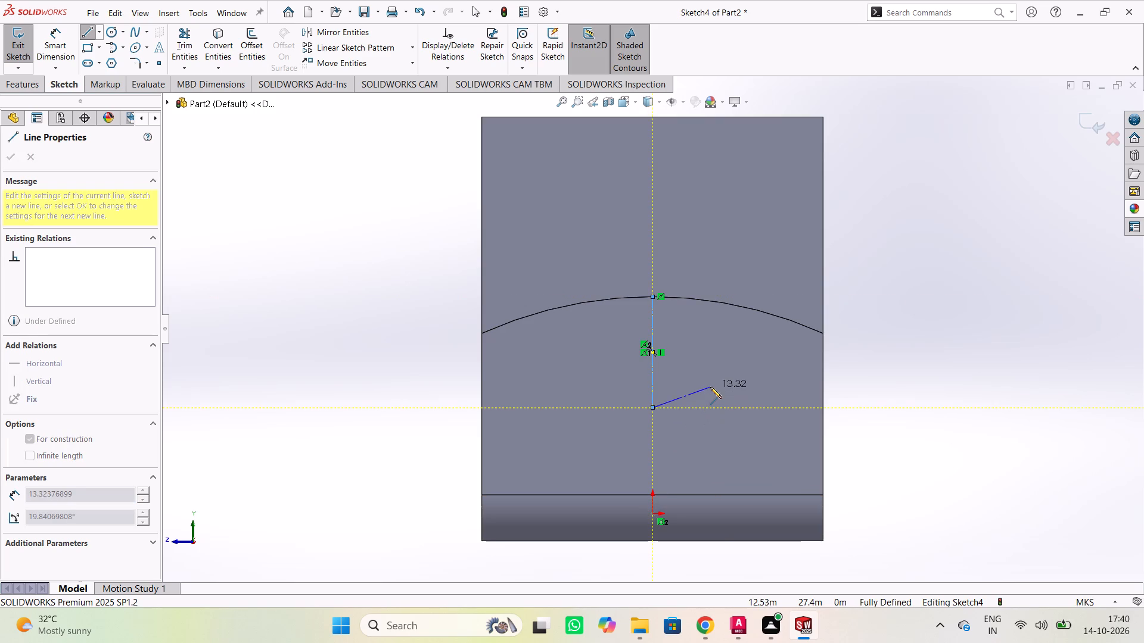
key(Escape)
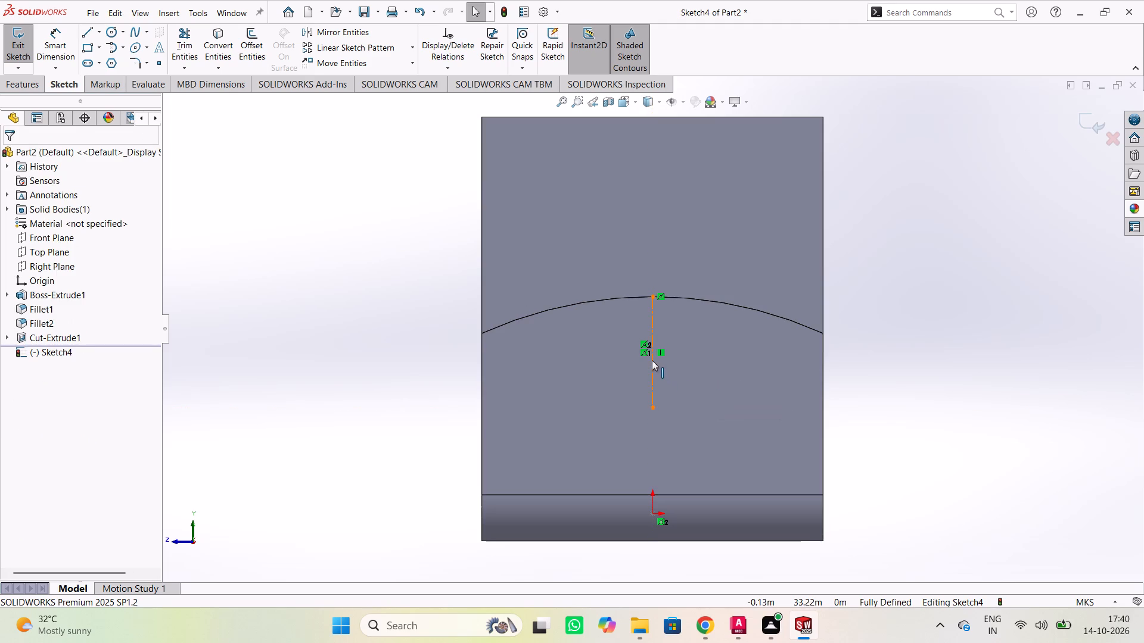
Dimension the vertical construction centerline on the short arm's face and set its length to 21 m.
right_click(896, 300)
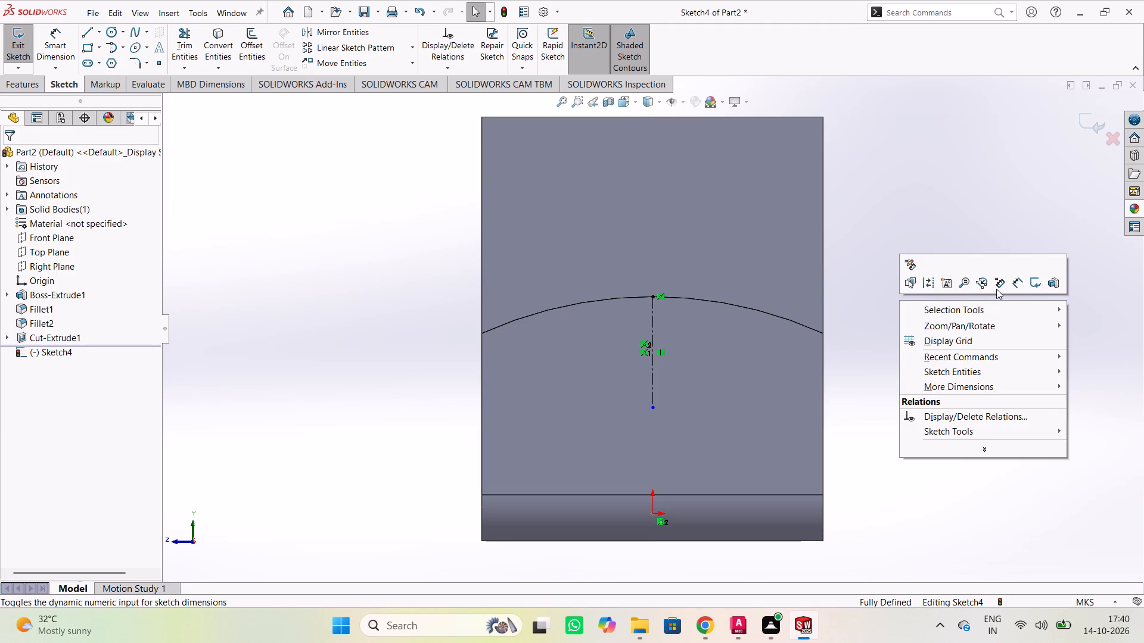
click(1020, 278)
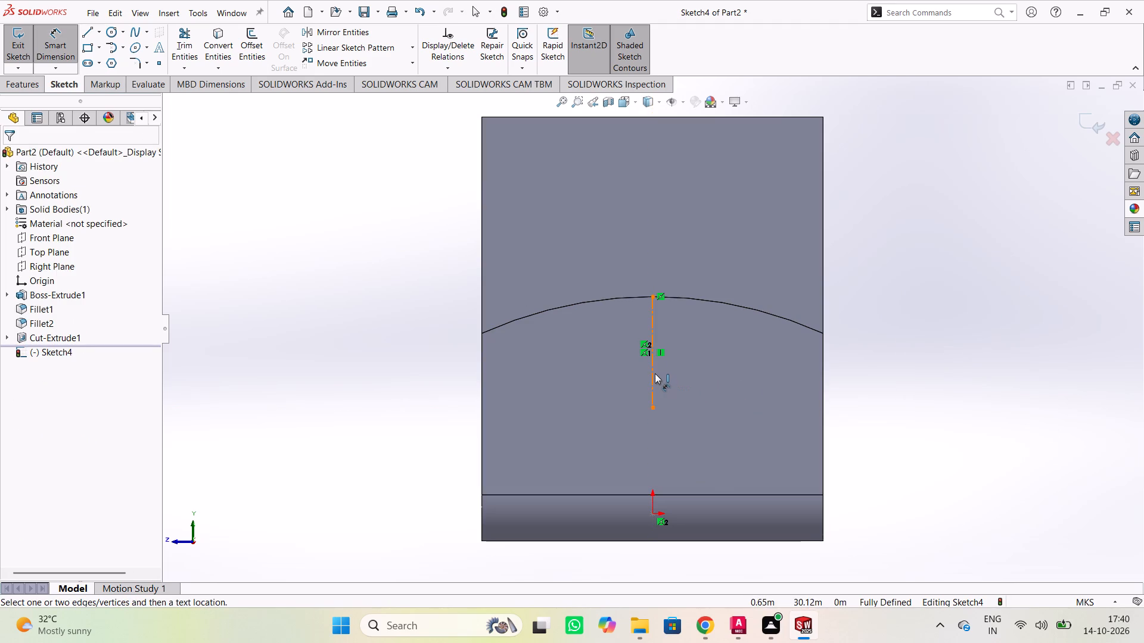
drag(655, 373, 673, 373)
click(889, 369)
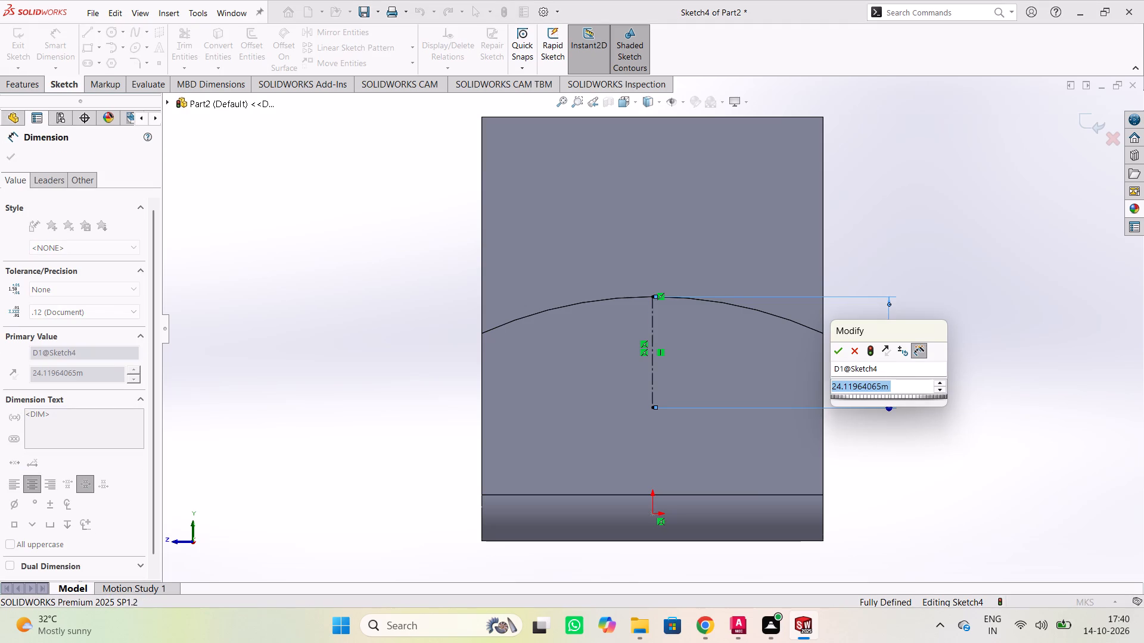
text(21)
key(Return)
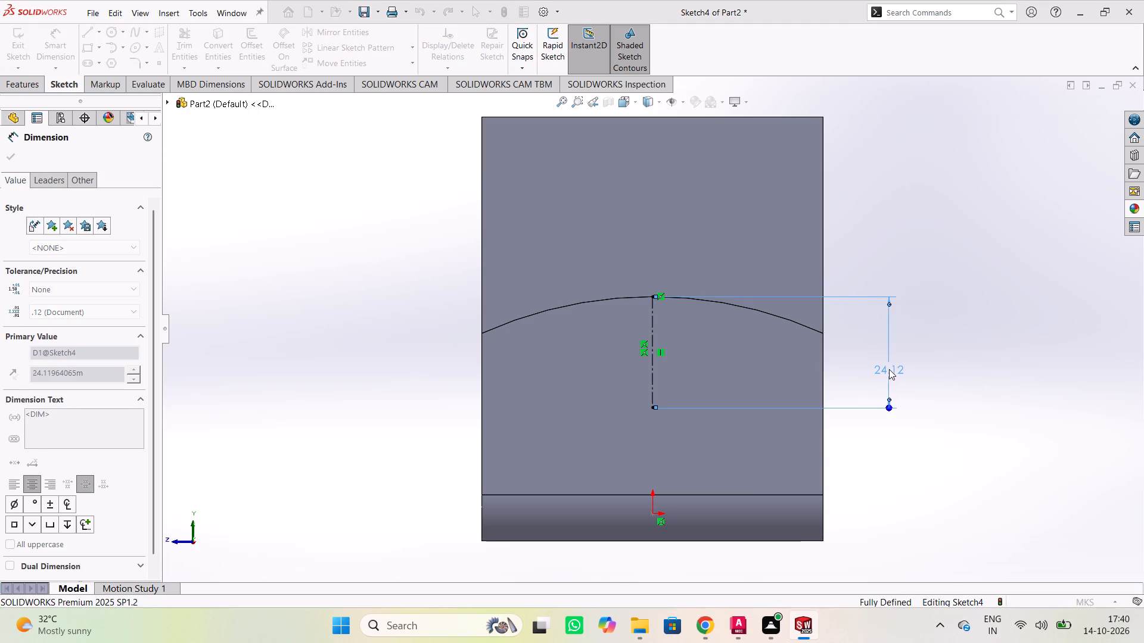
click(950, 307)
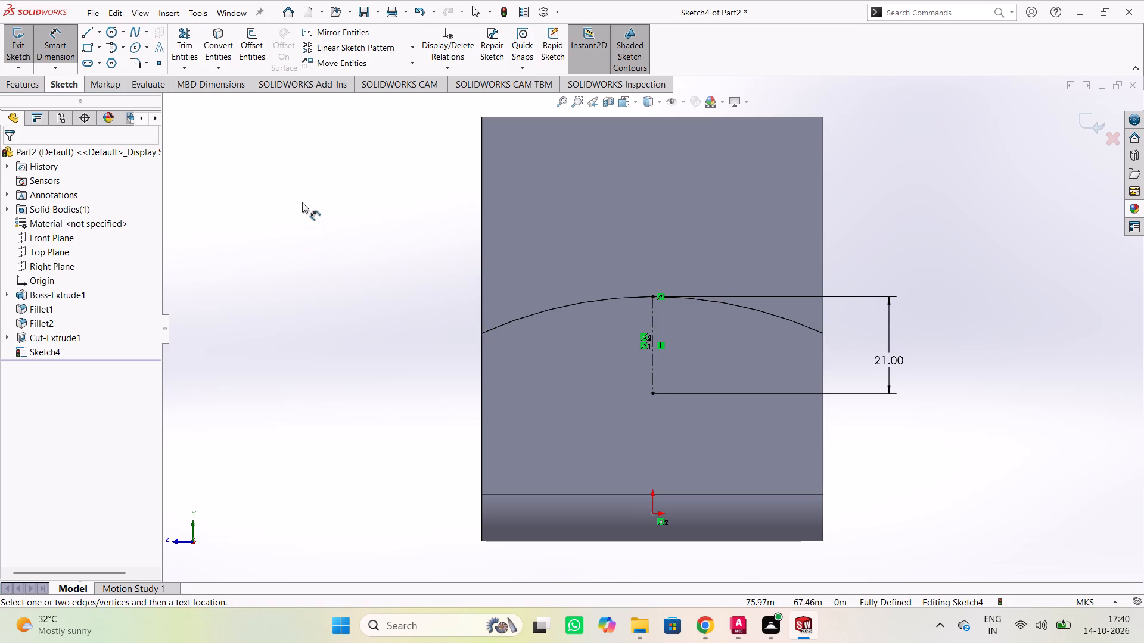
key(Escape)
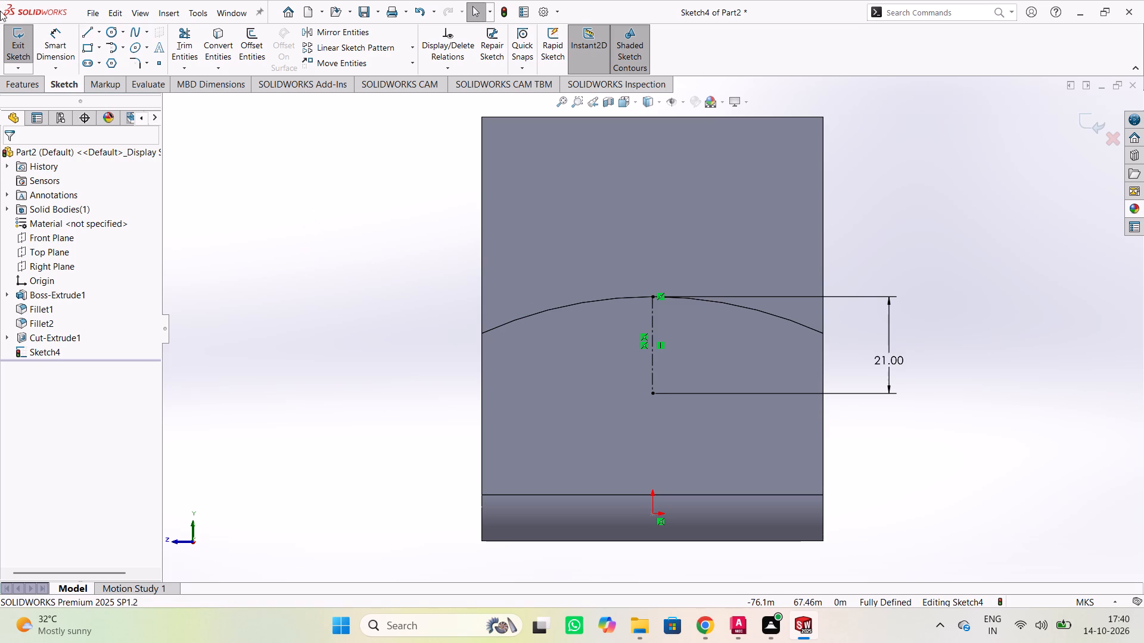
Draw a circle centred on the centerline's lower endpoint and set its radius to 7.5 m.
click(108, 33)
click(652, 394)
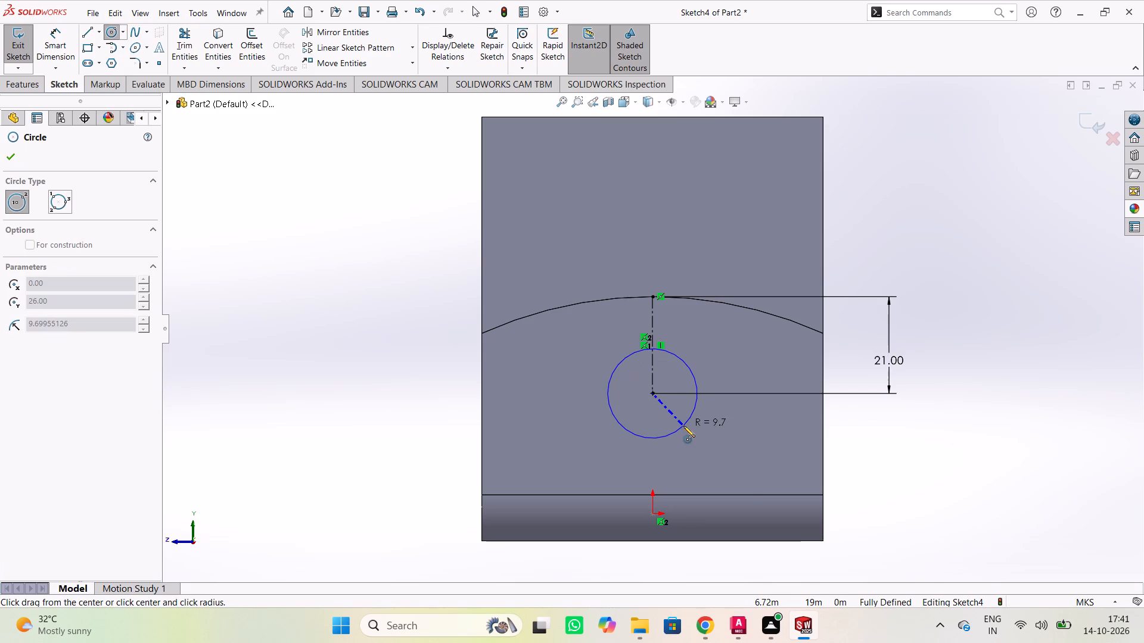
text(15)
key(Return)
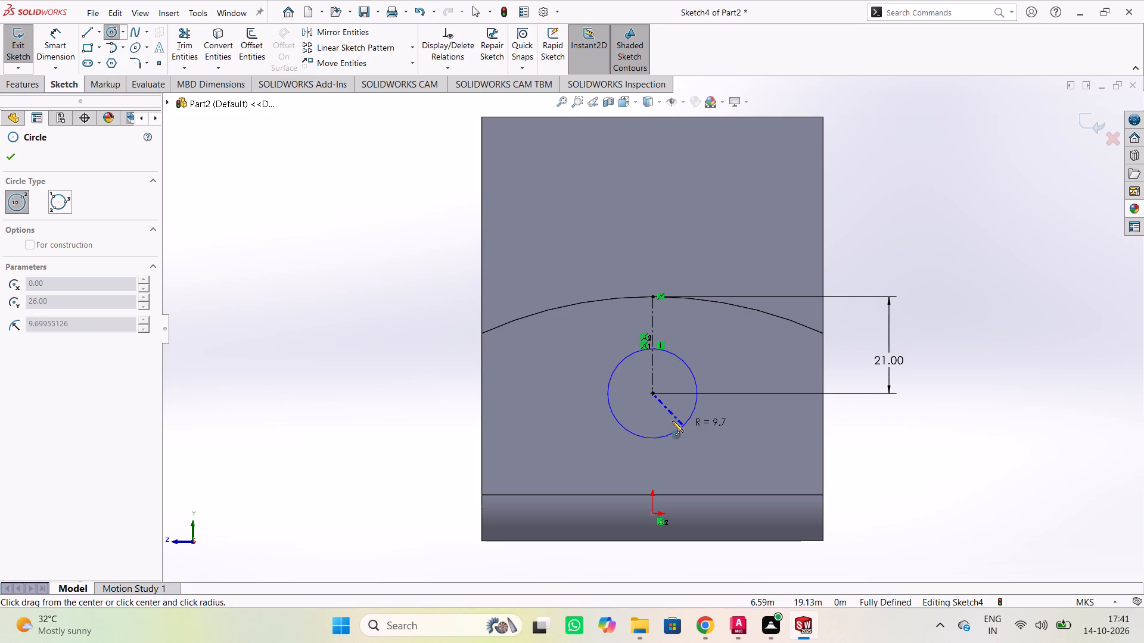
click(681, 418)
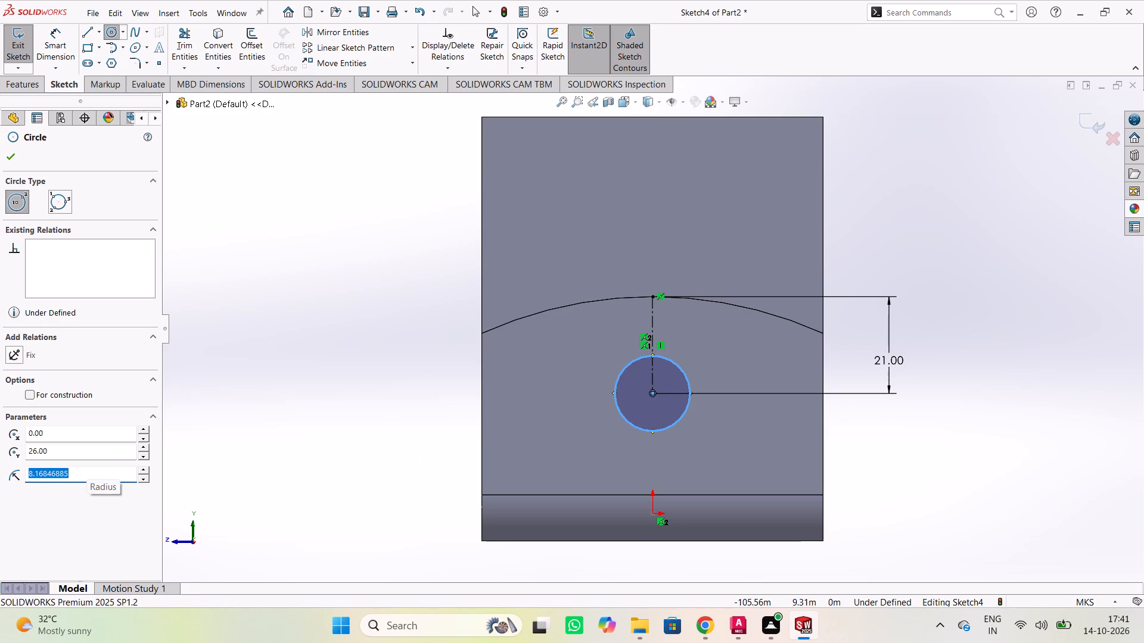
text(7.5)
key(Return)
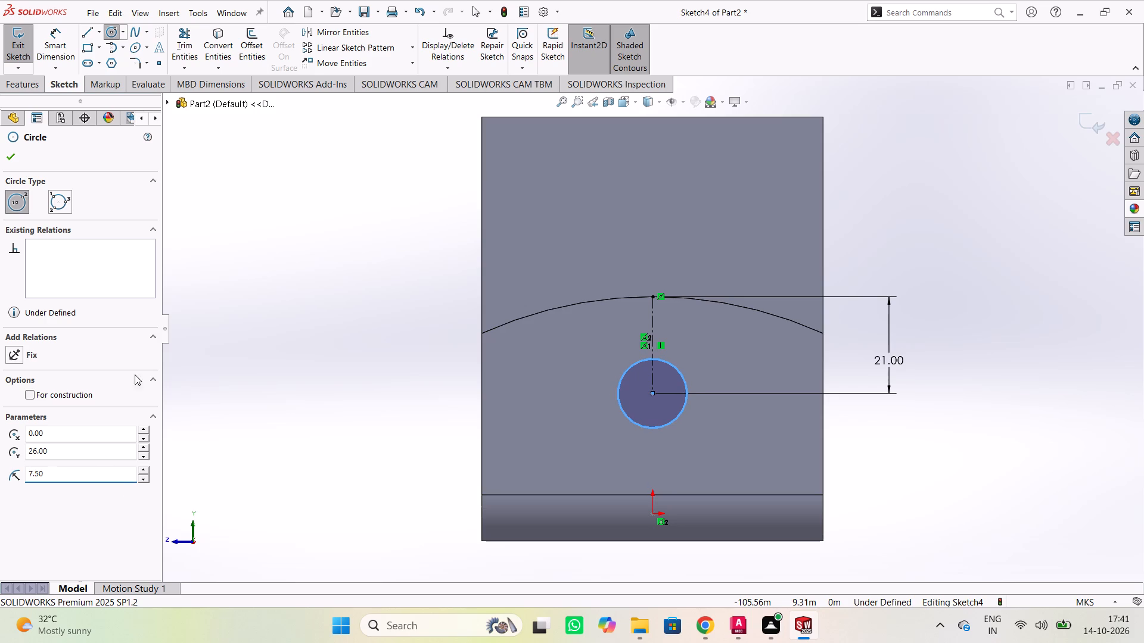
click(264, 311)
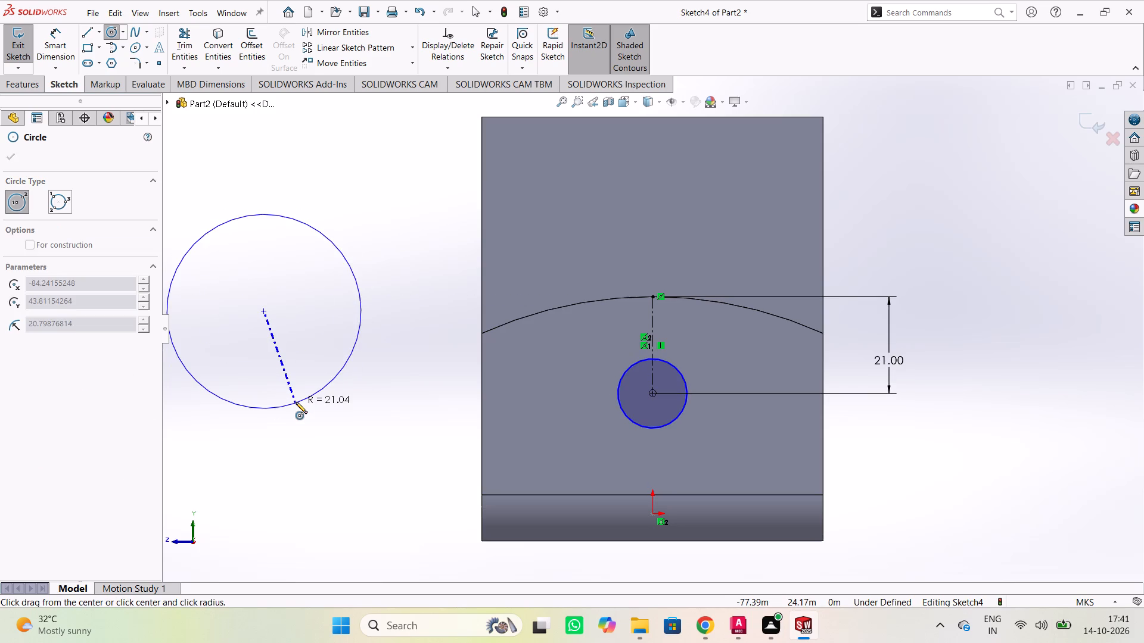
key(Escape)
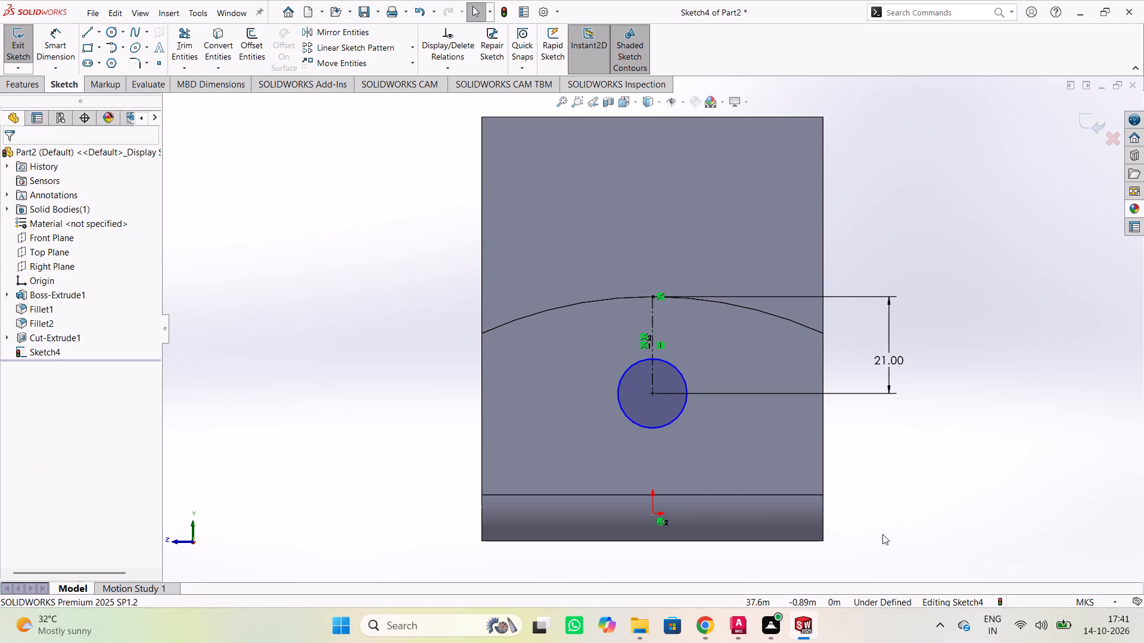
click(916, 498)
click(974, 441)
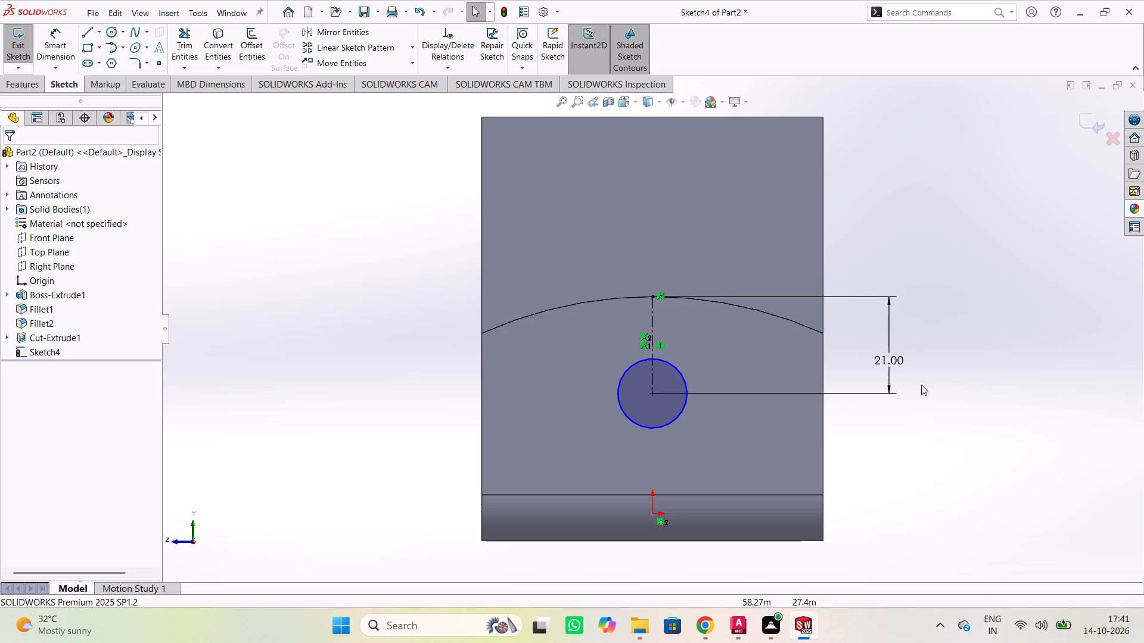
Add a 15 m diameter dimension to the circle on the short arm's face.
right_click(938, 370)
click(1063, 352)
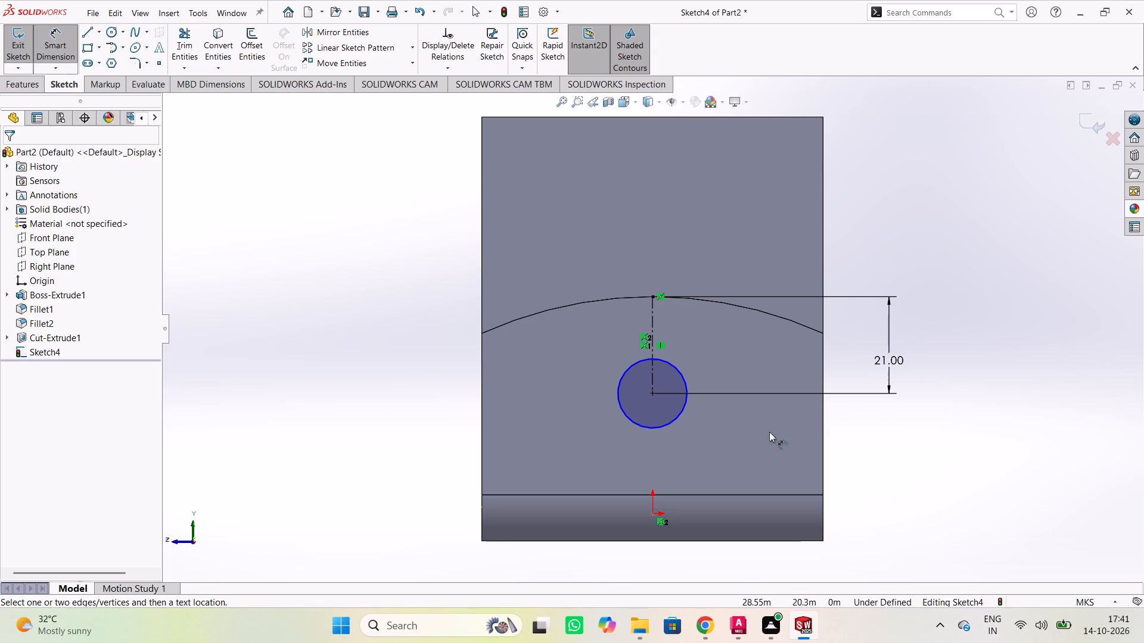
click(679, 415)
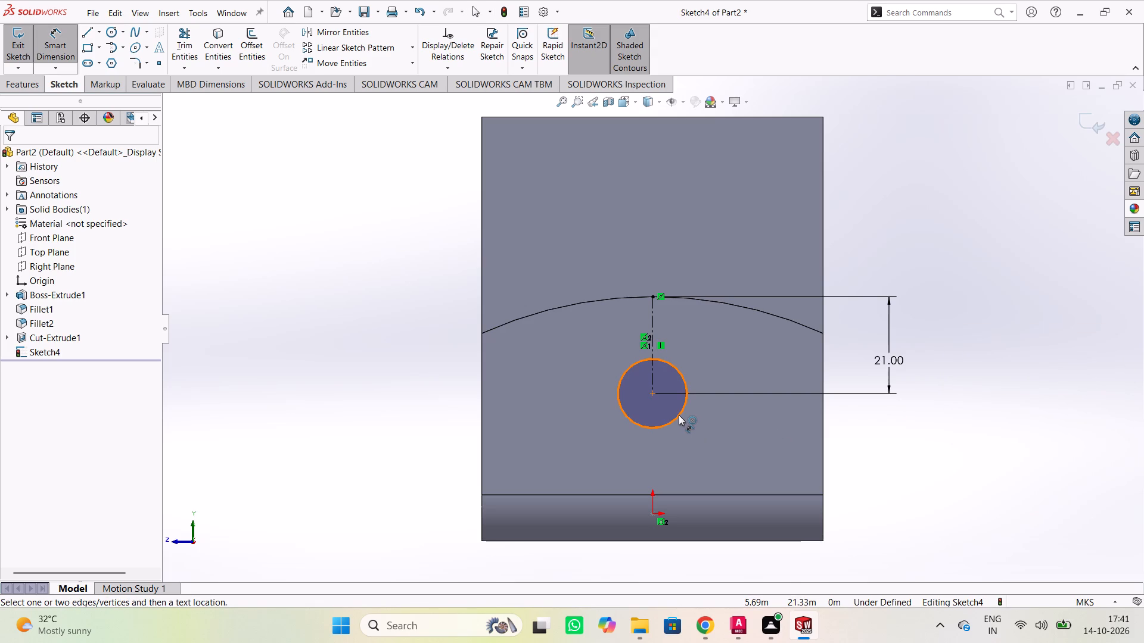
click(869, 441)
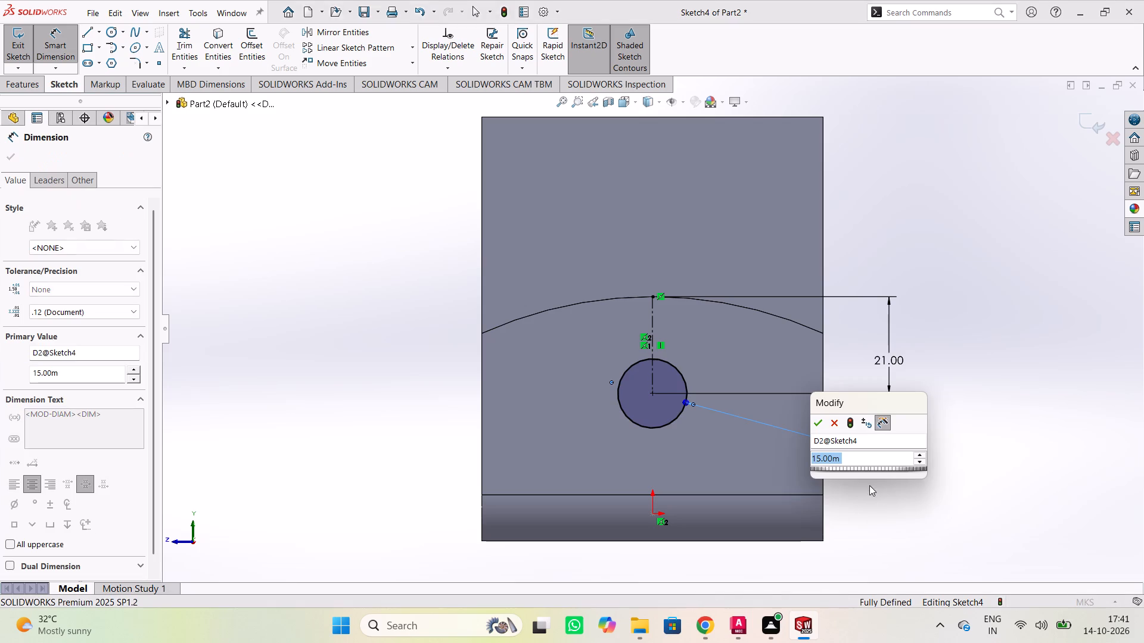
click(823, 427)
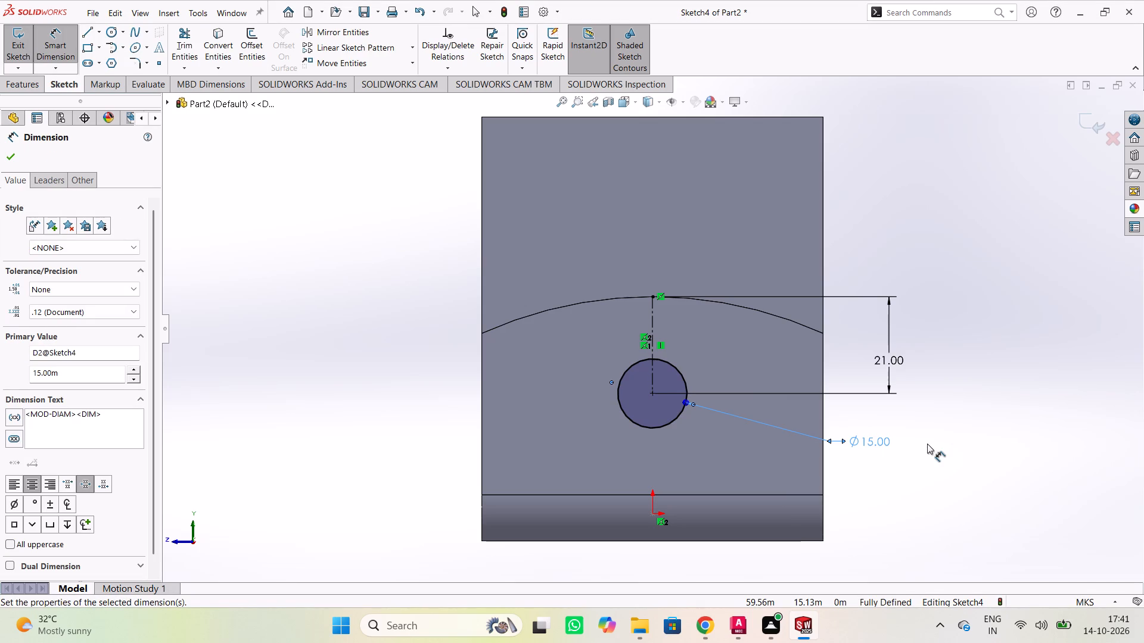
click(935, 419)
key(Escape)
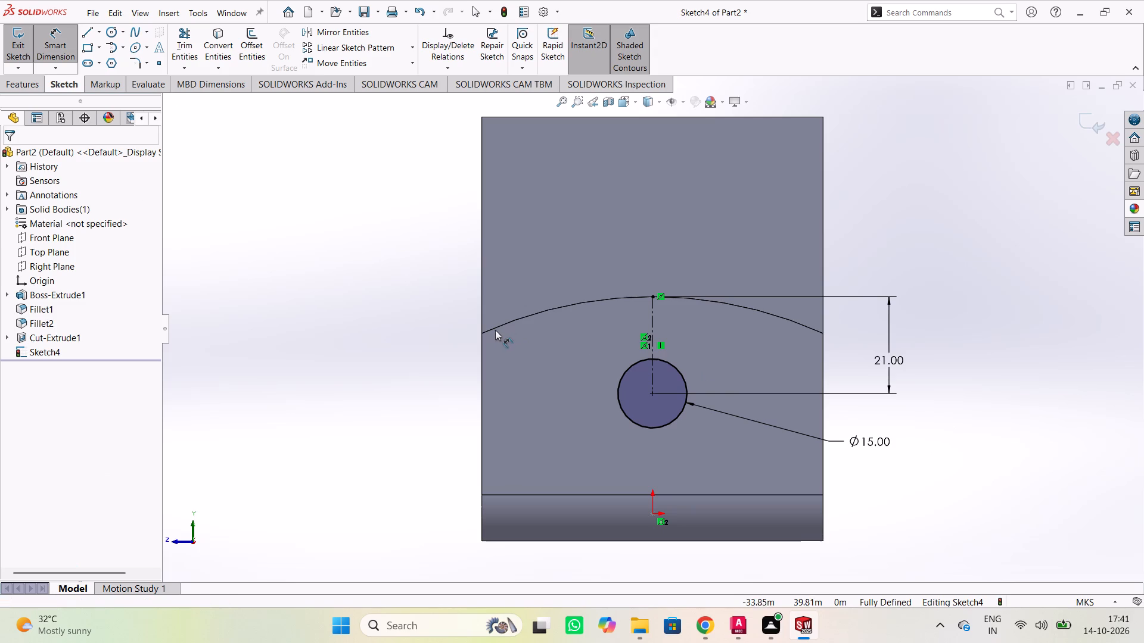
Cut-extrude the circle as a Blind cut 12 m deep through the short arm.
middle_drag(311, 274, 400, 304)
scroll(400, 304, up, 1)
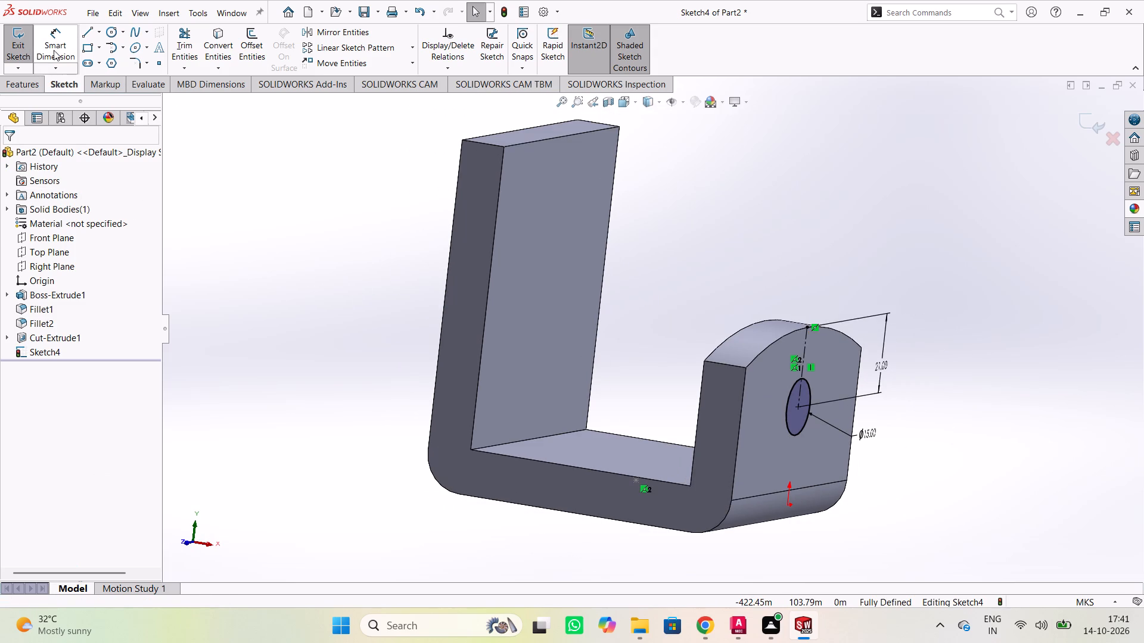
click(29, 80)
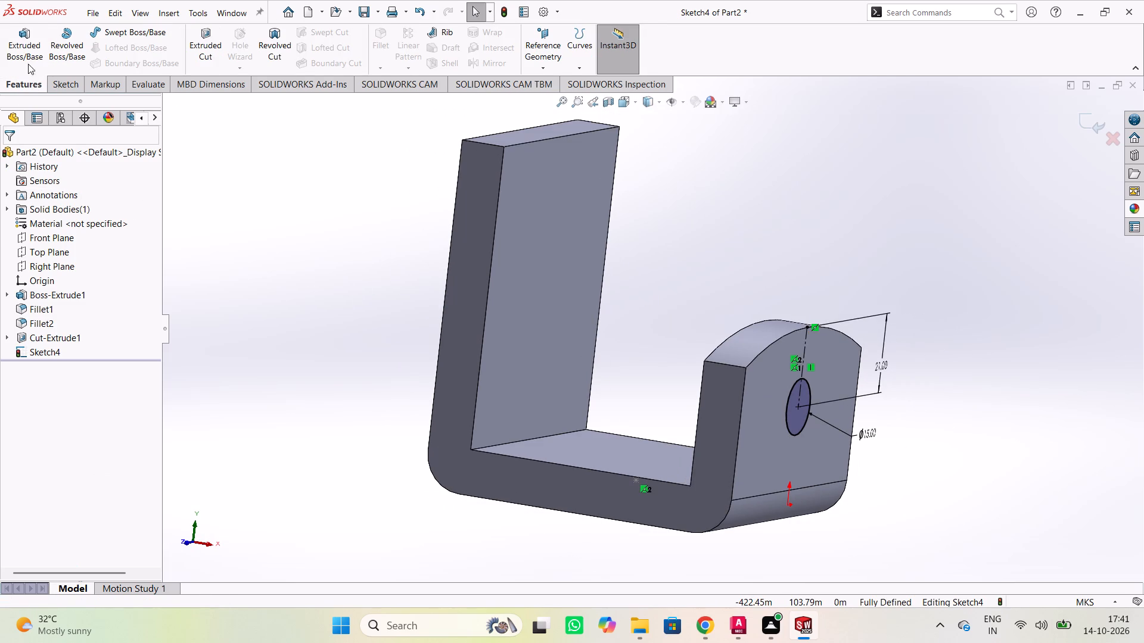
click(209, 47)
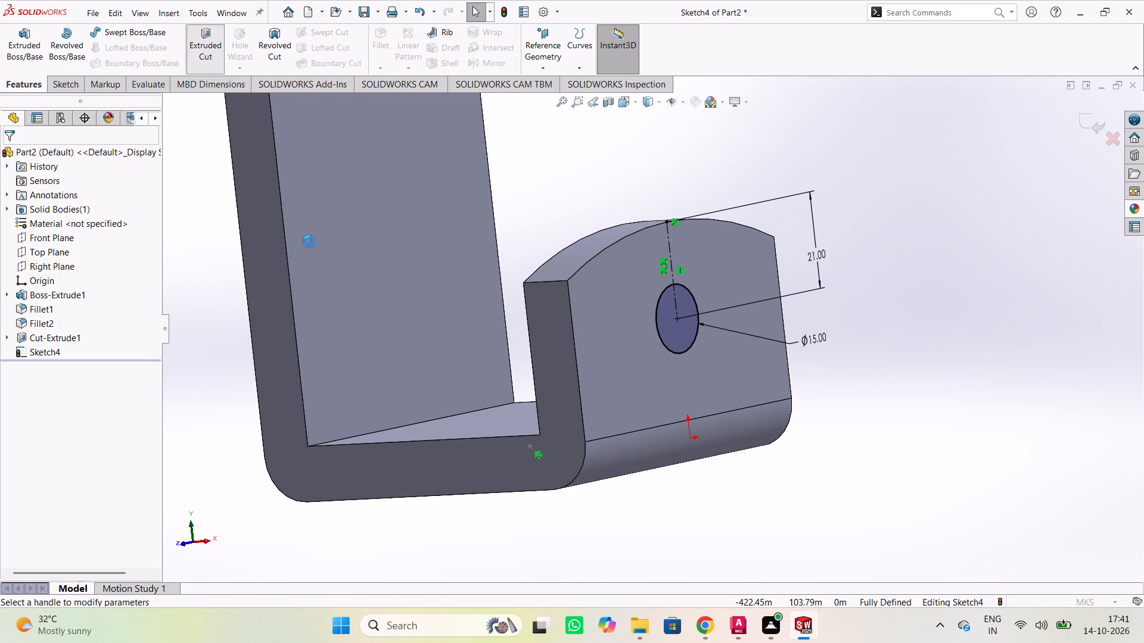
middle_drag(217, 271, 271, 285)
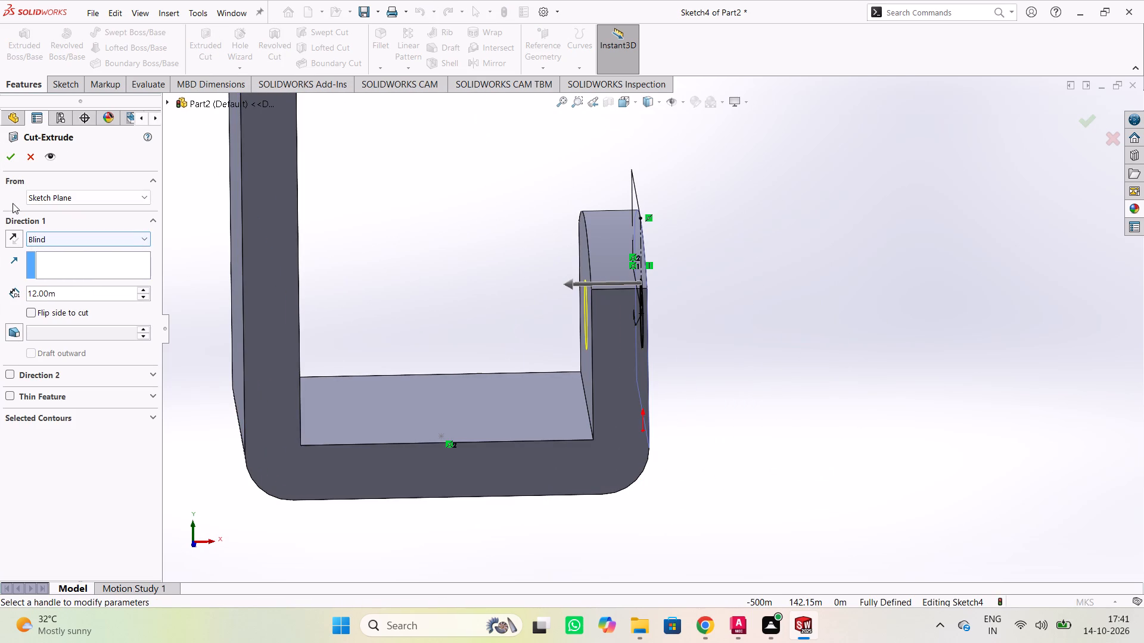
click(5, 152)
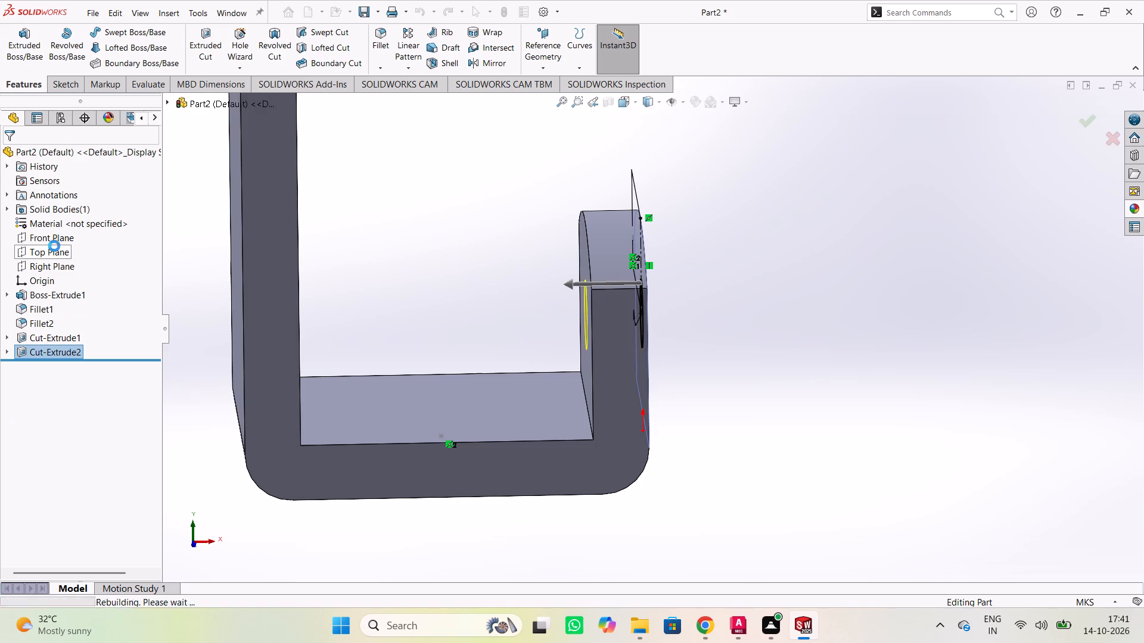
Open a new sketch on the tall arm's outer face.
middle_drag(893, 252, 812, 296)
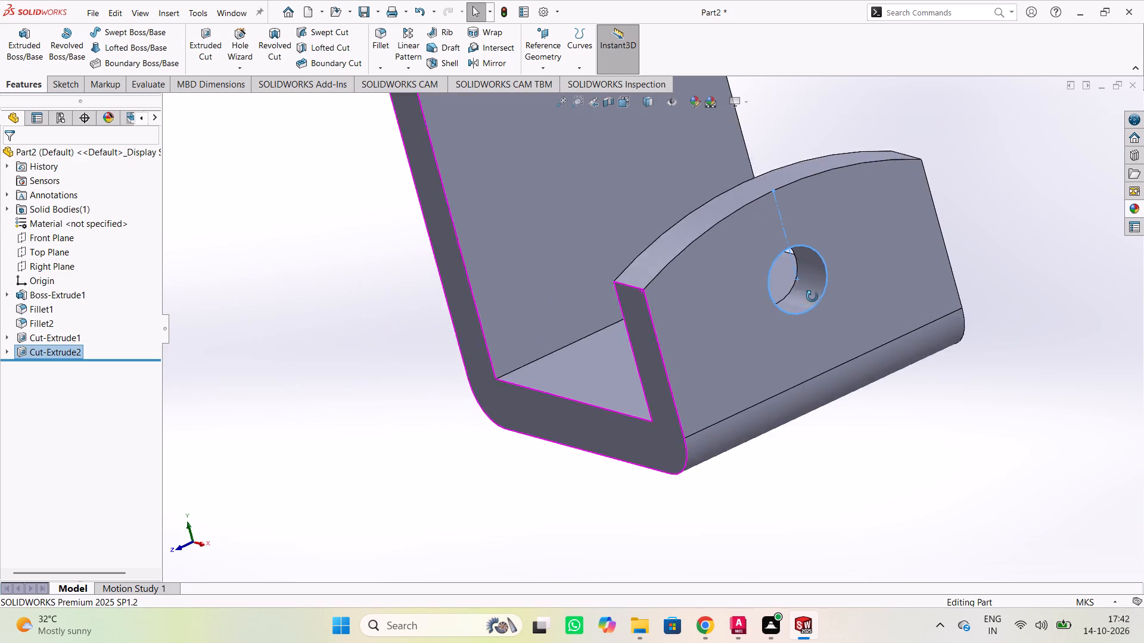
middle_drag(812, 296, 794, 291)
click(309, 306)
middle_drag(415, 245, 430, 276)
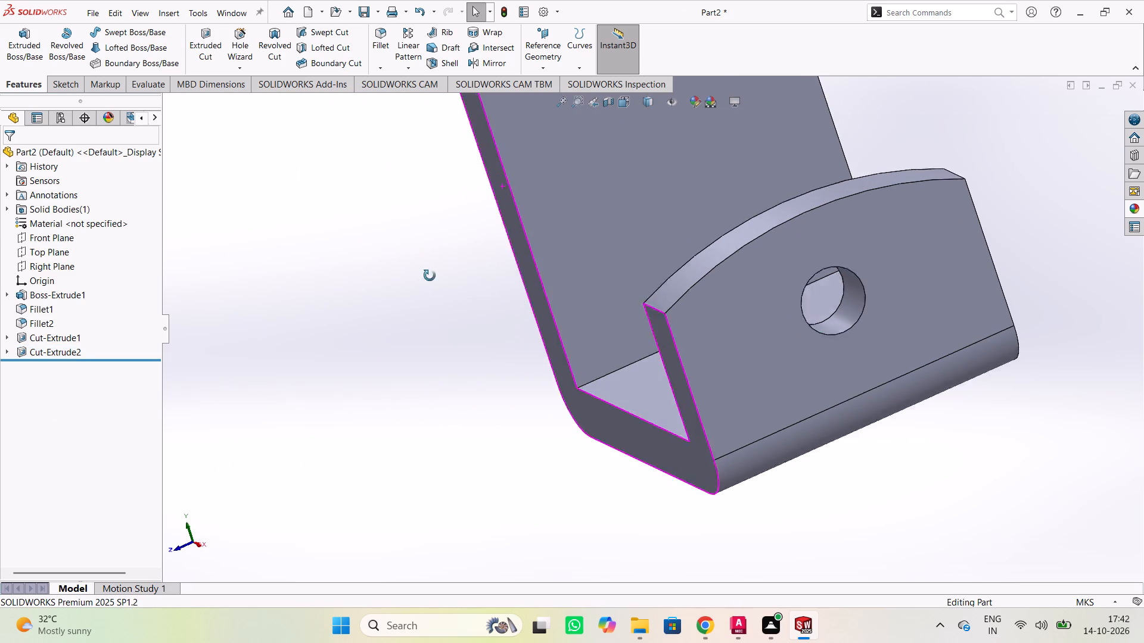
middle_drag(430, 276, 658, 294)
scroll(632, 216, down, 2)
scroll(523, 224, up, 3)
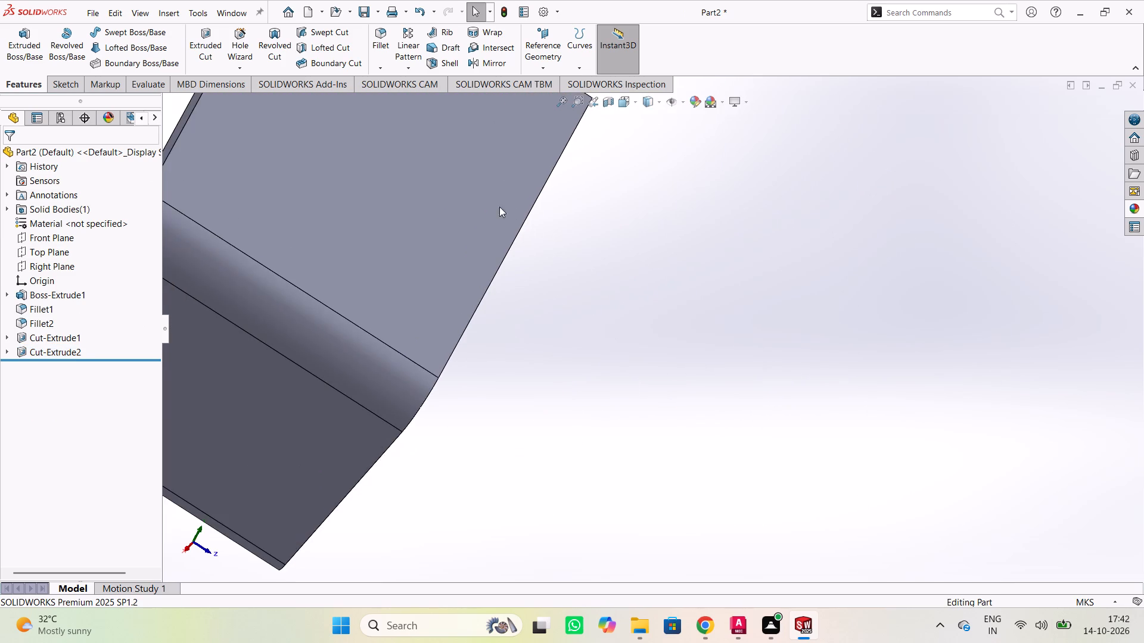
click(449, 171)
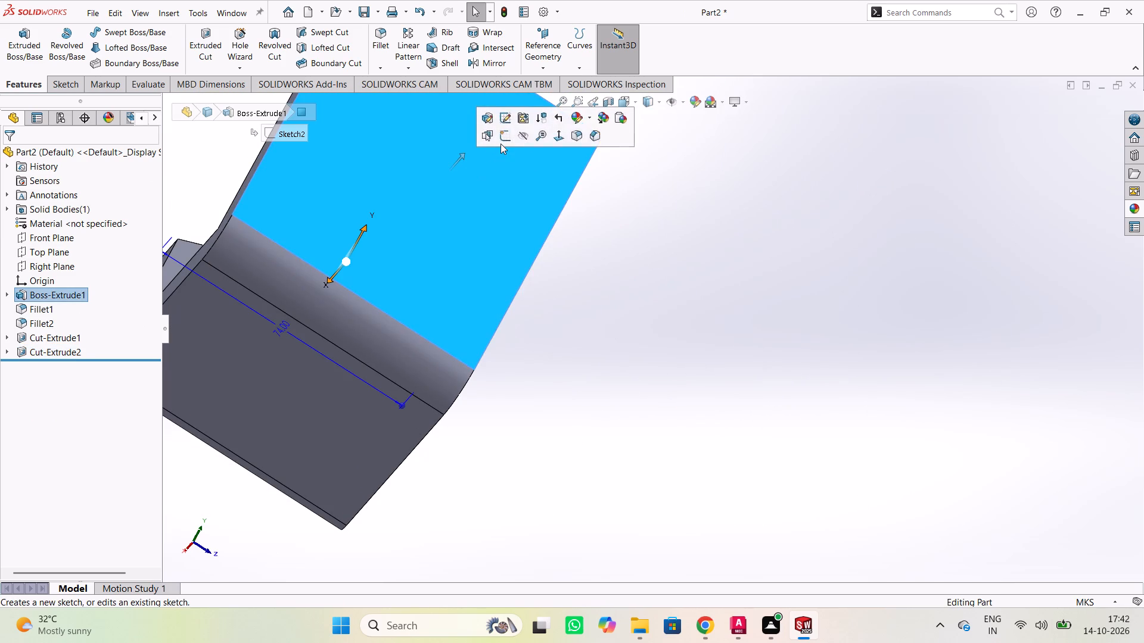
click(503, 138)
click(945, 294)
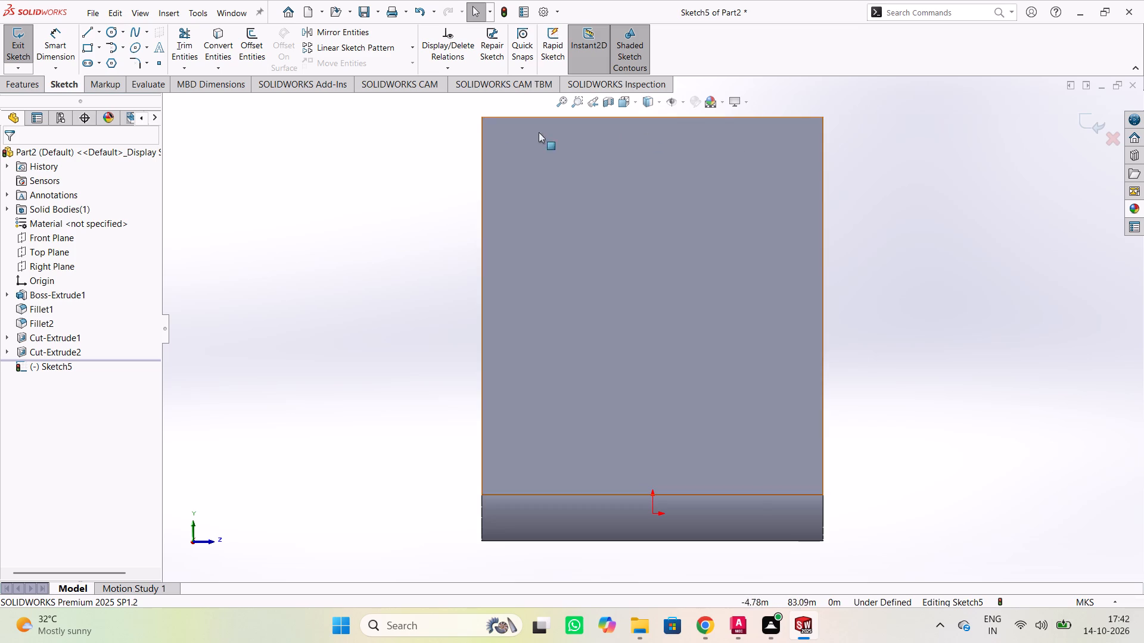
Draw a vertical construction centerline about 14 m long down from the midpoint of the tall arm's top edge.
click(97, 31)
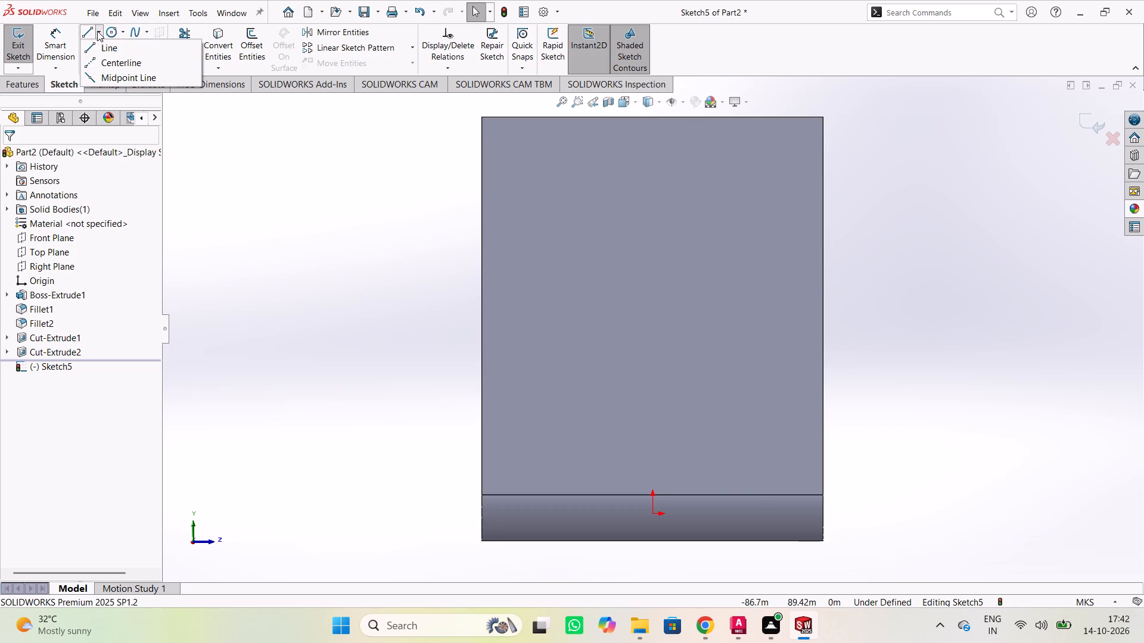
click(142, 61)
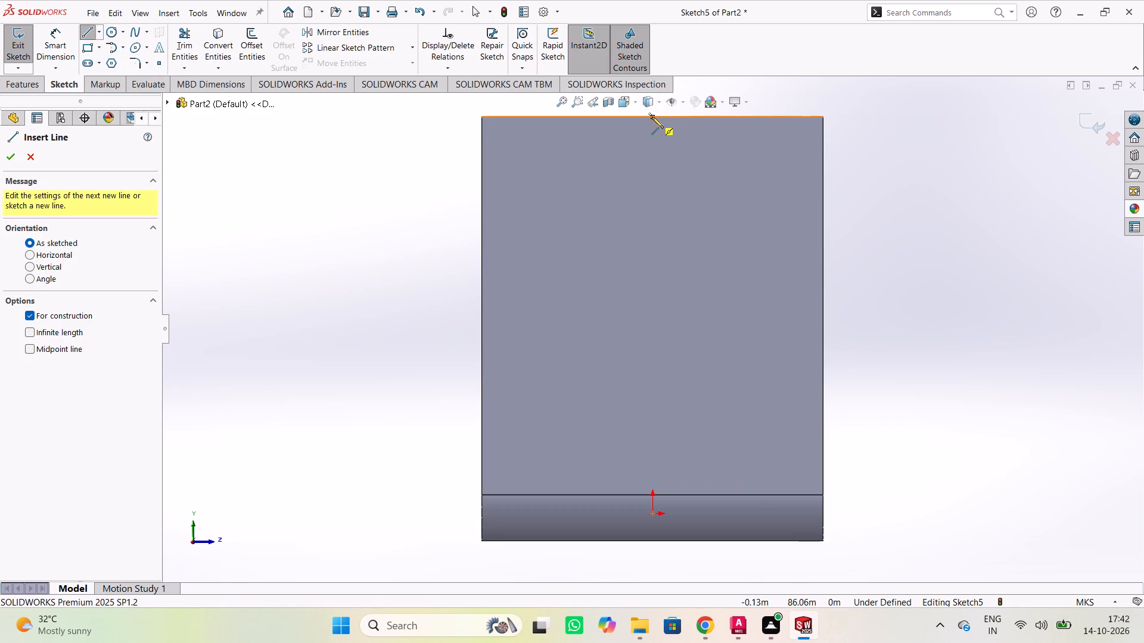
click(652, 117)
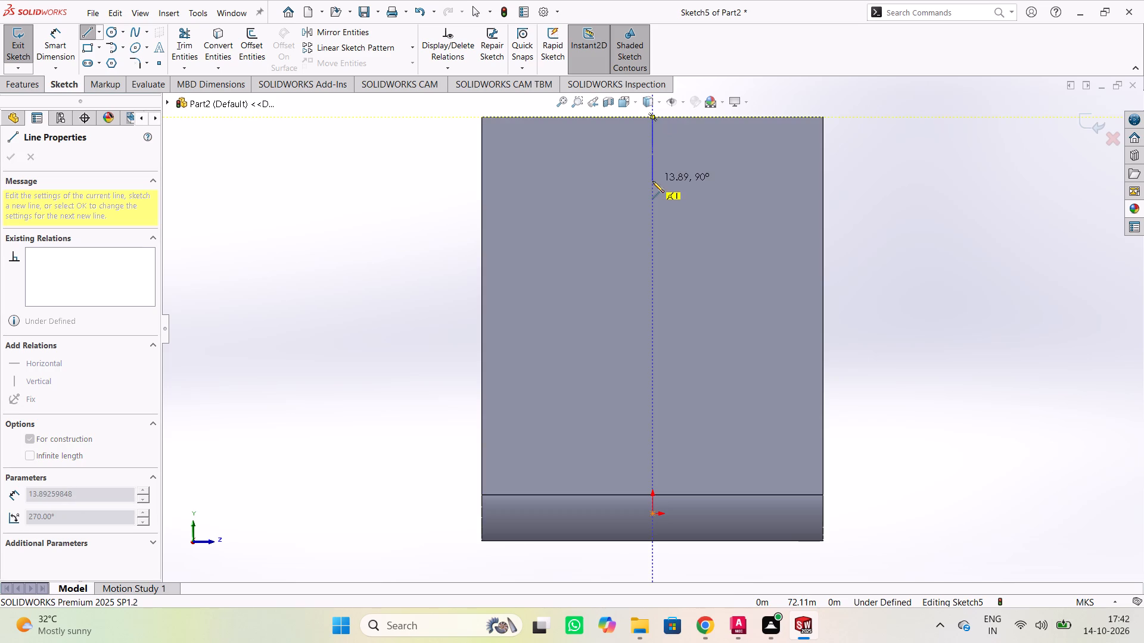
click(652, 182)
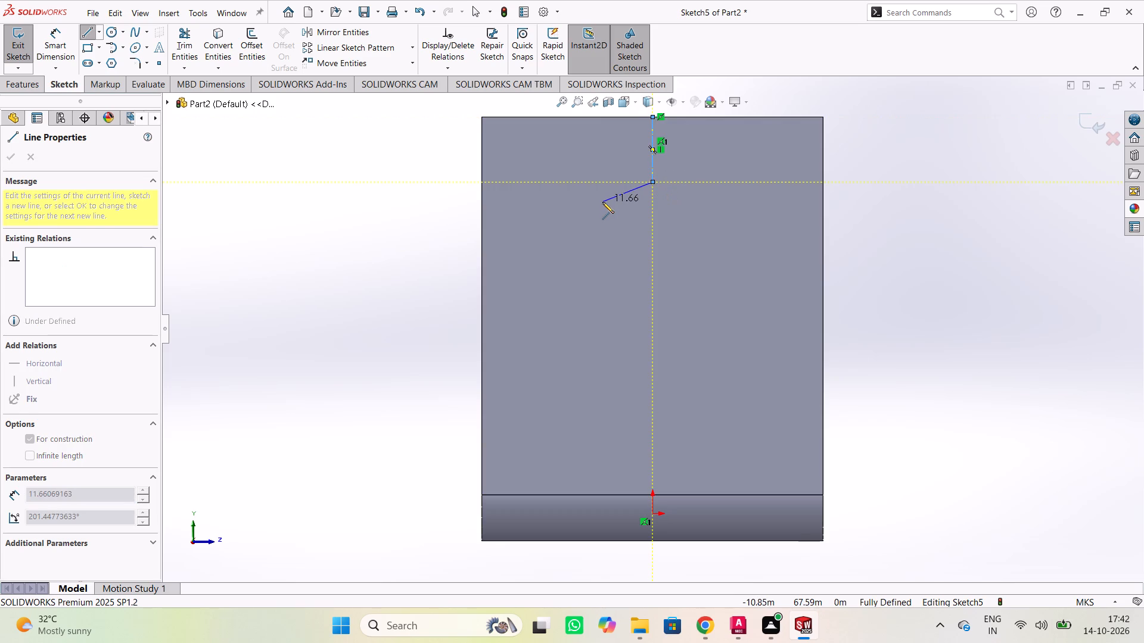
key(Escape)
Dimension the vertical construction centerline on the tall arm's face to a length of 15 m.
right_click(372, 140)
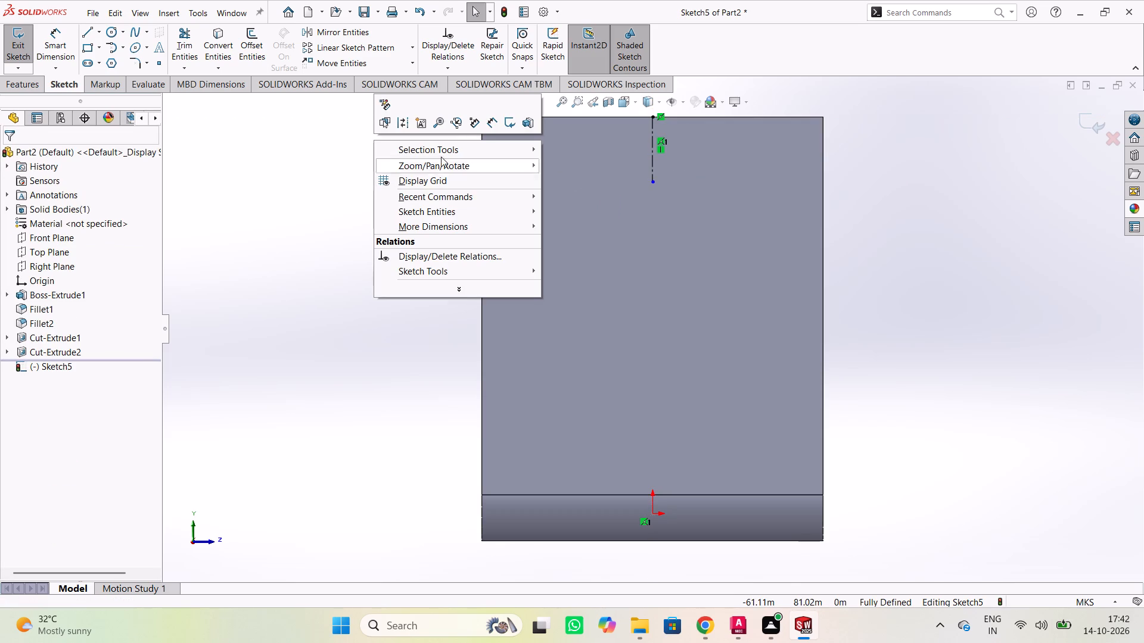
click(485, 121)
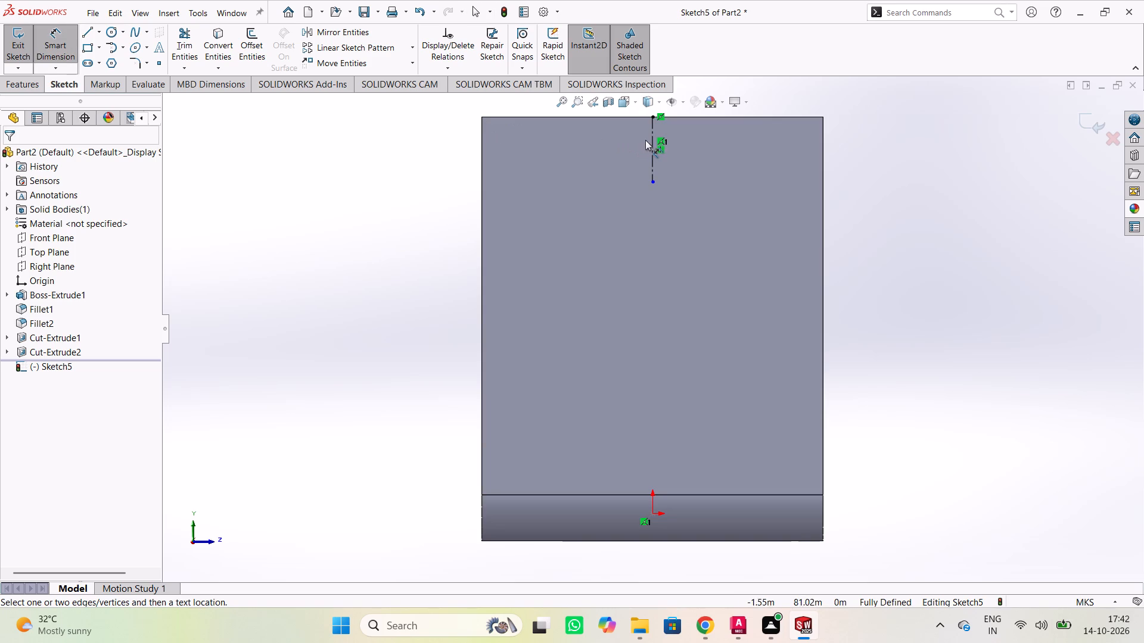
click(651, 137)
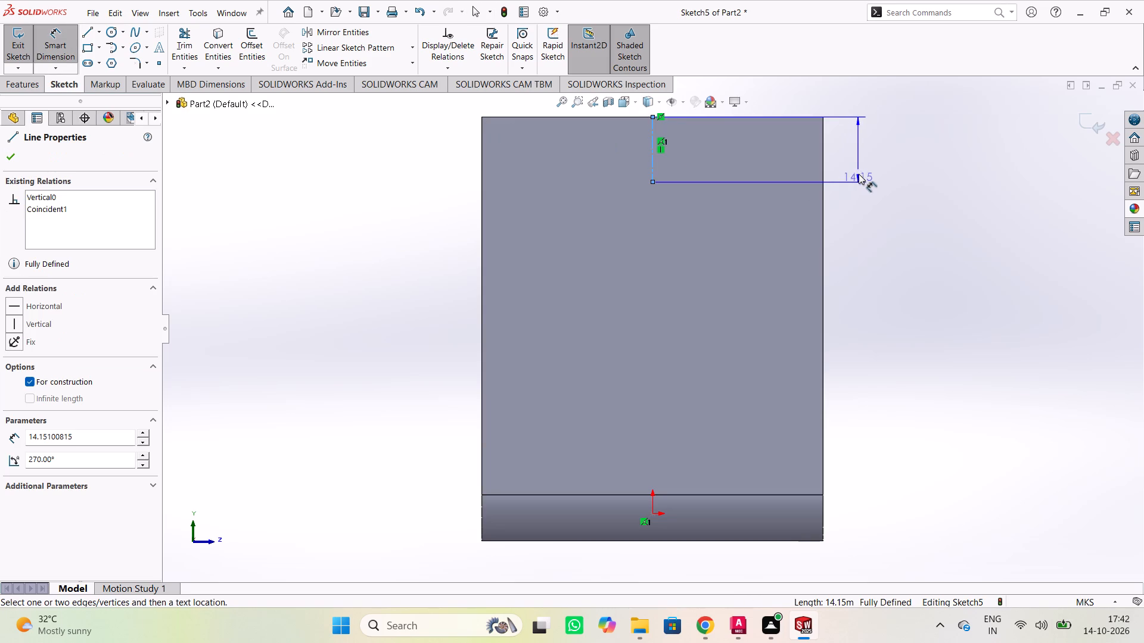
click(860, 148)
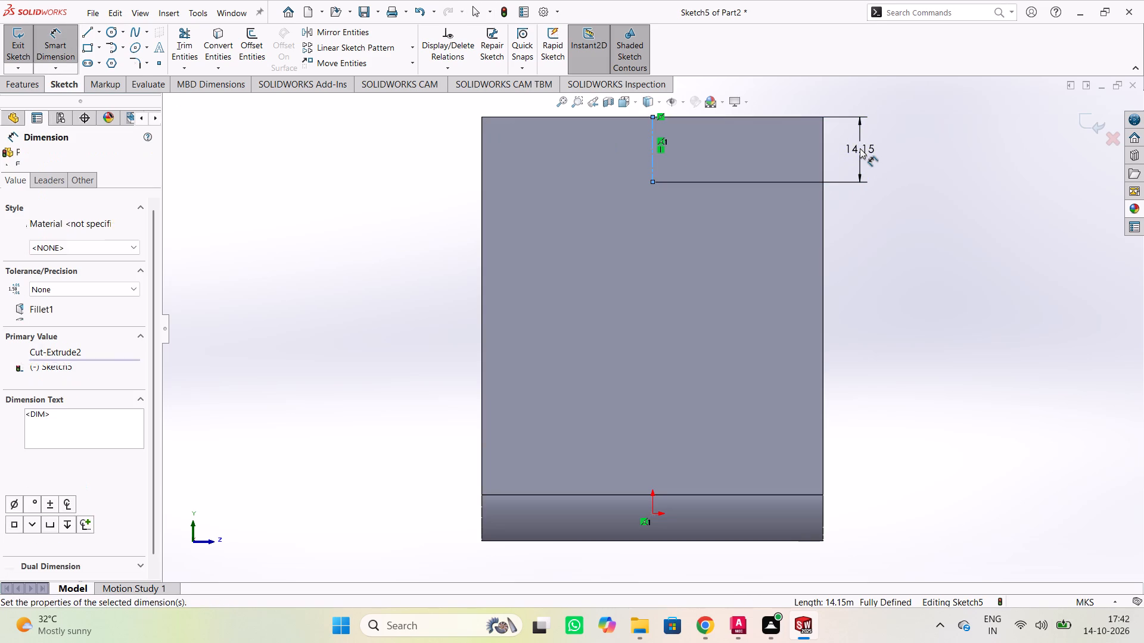
text(15)
key(Return)
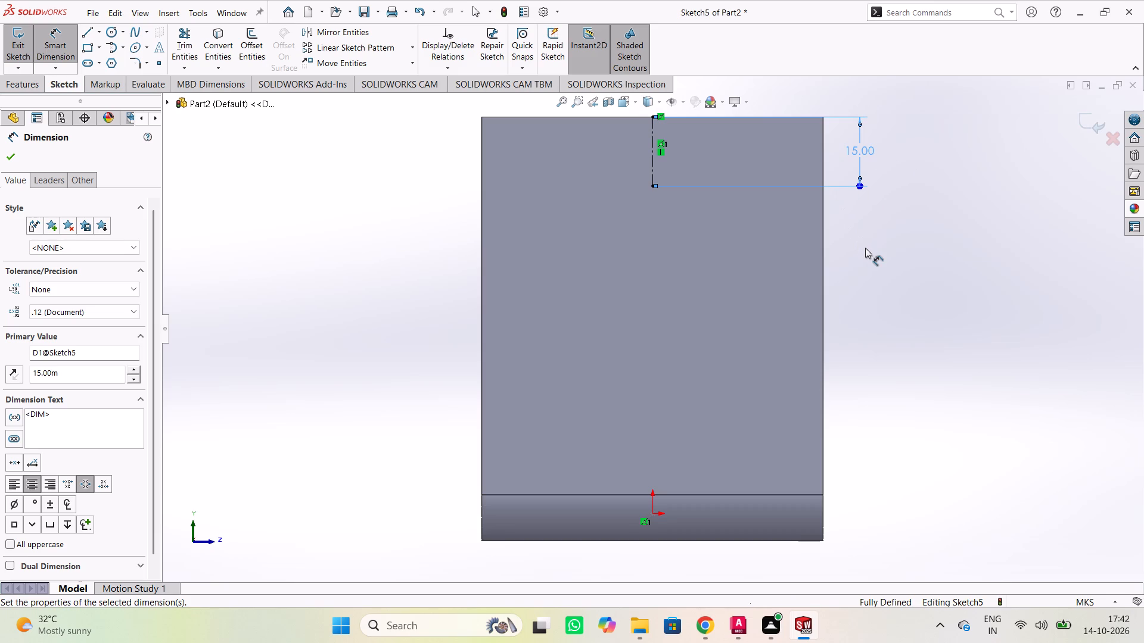
key(Escape)
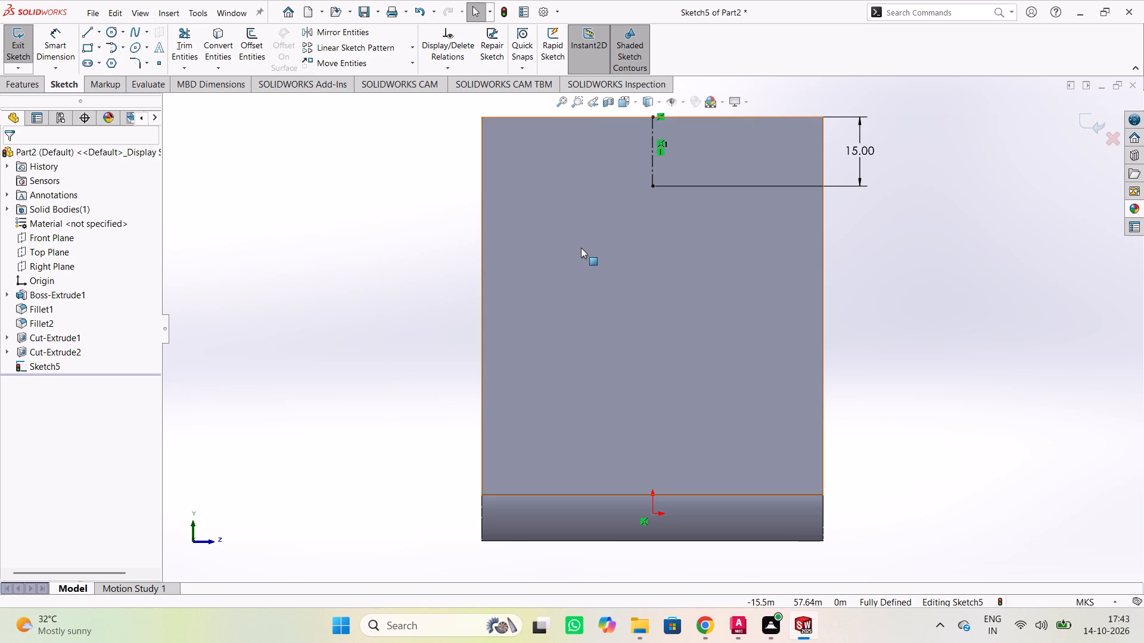
Sketch a circle of radius 7.5 m centred on the lower endpoint of the construction centerline.
click(111, 28)
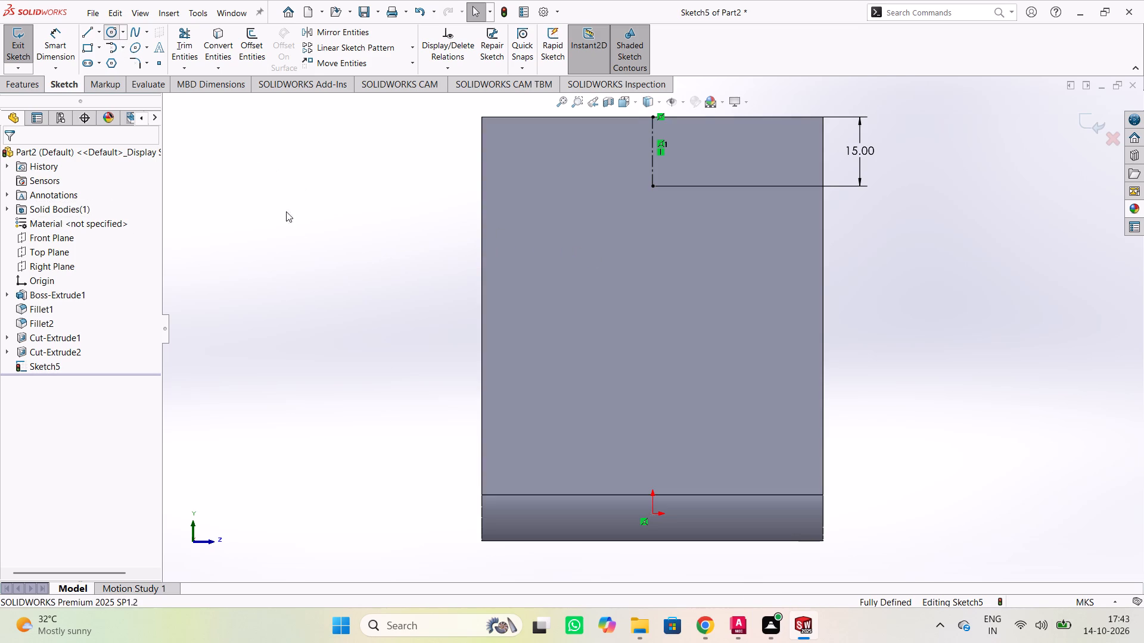
click(652, 185)
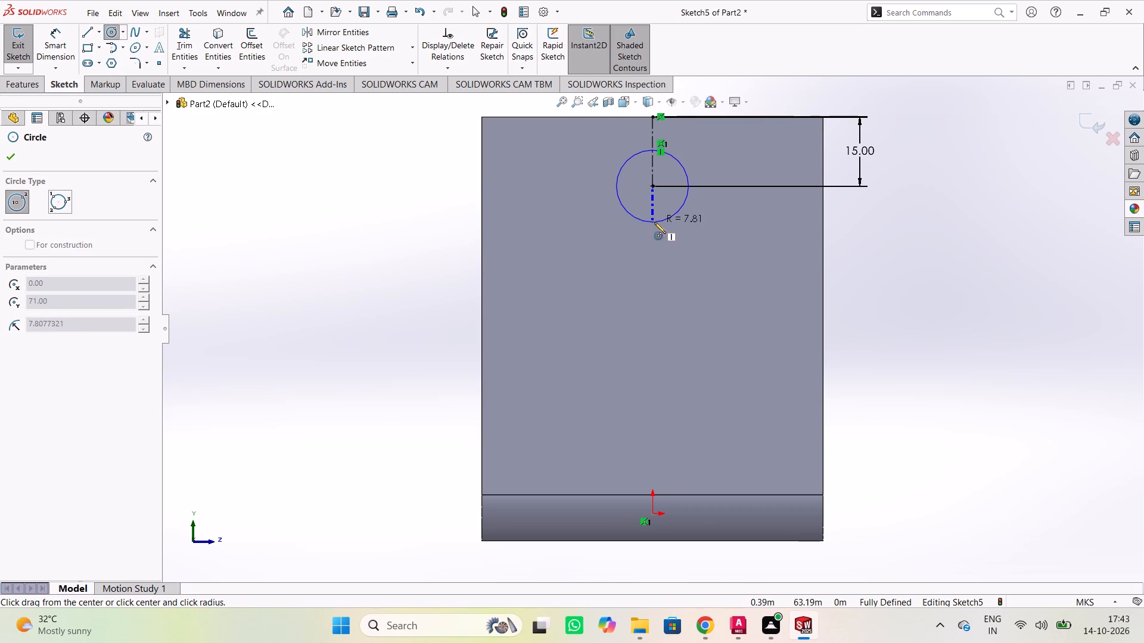
text(15)
key(Return)
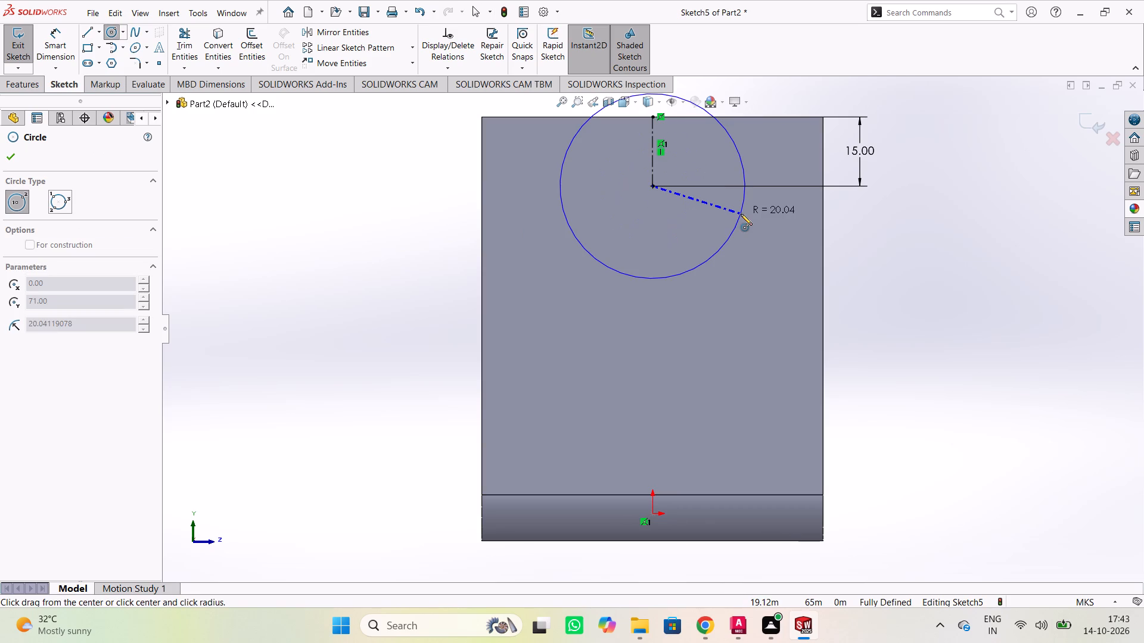
click(680, 213)
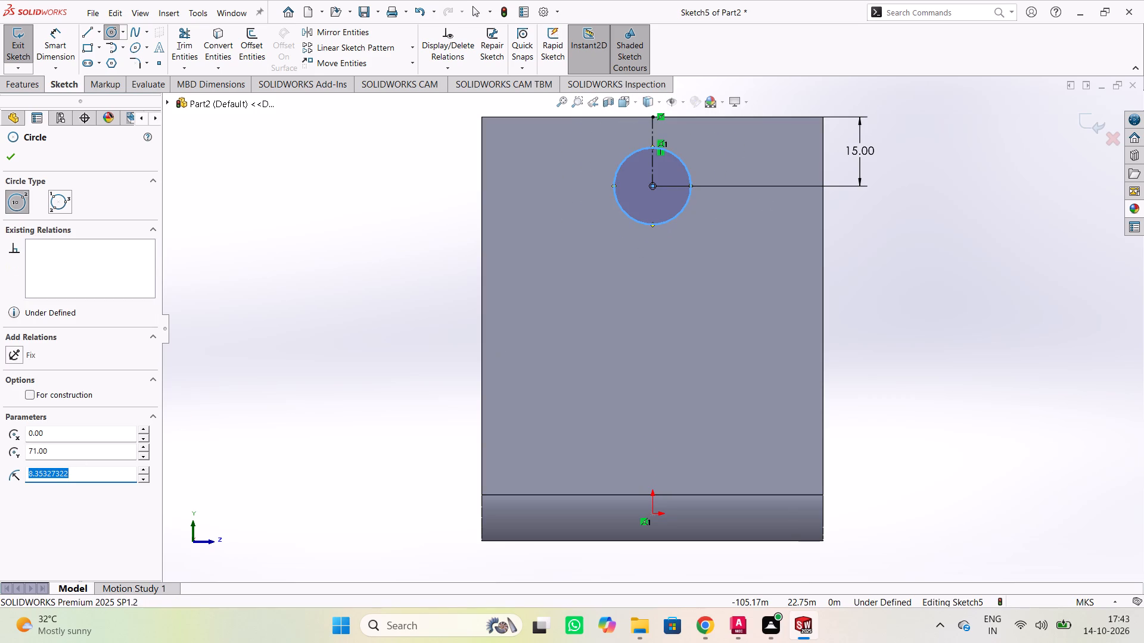
text(7.5)
key(Return)
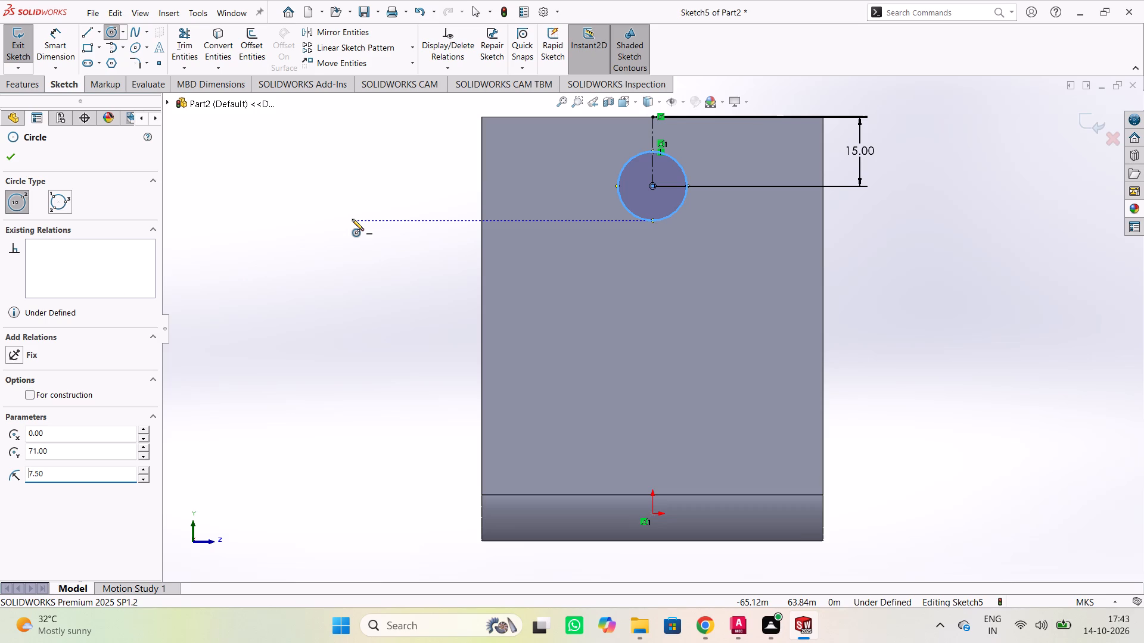
key(Escape)
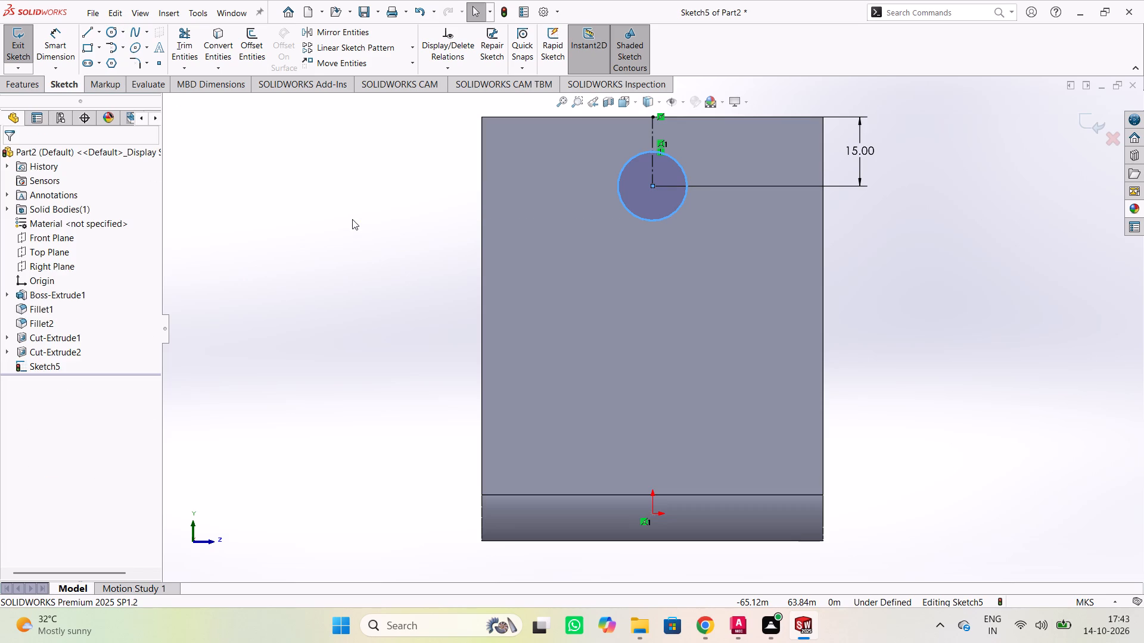
Add a 15 m diameter dimension to the circle on the tall arm's face.
click(52, 46)
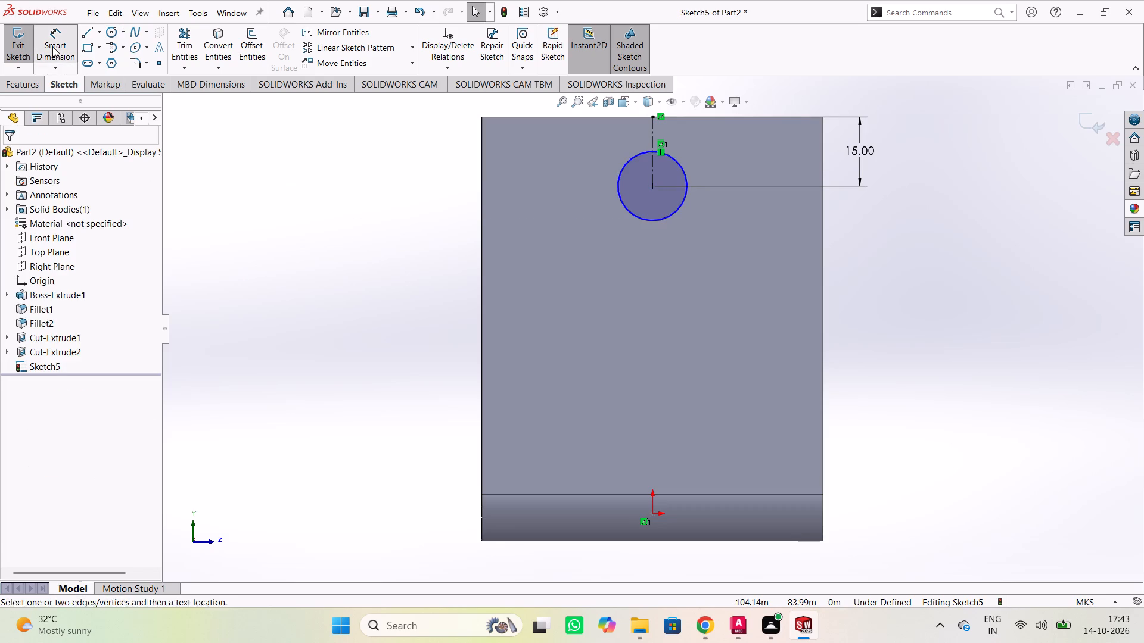
click(682, 200)
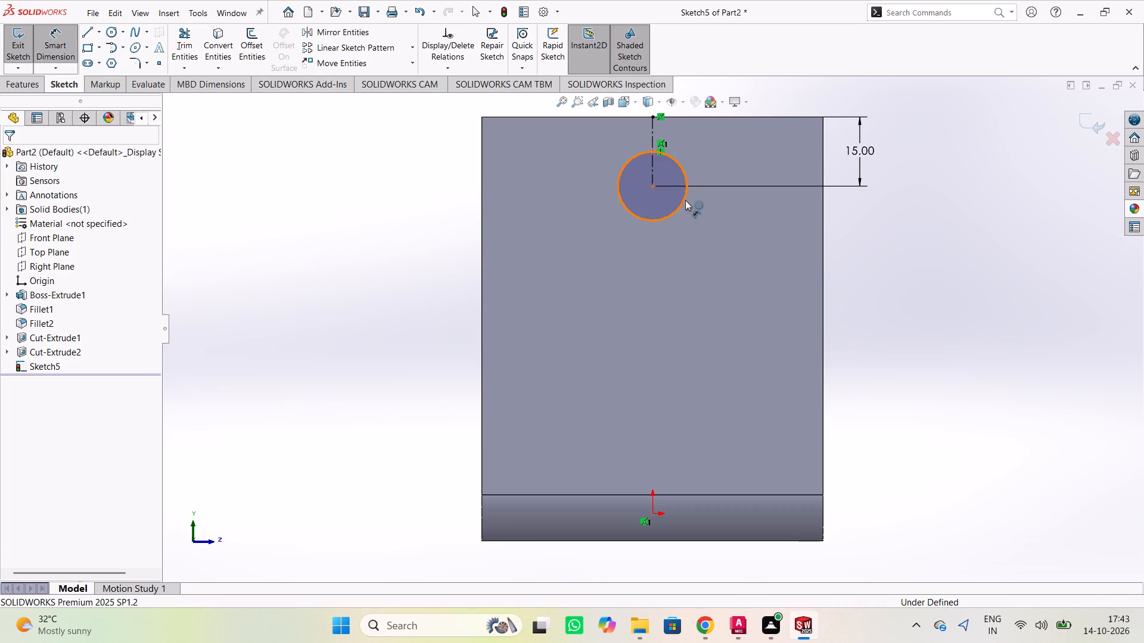
click(866, 230)
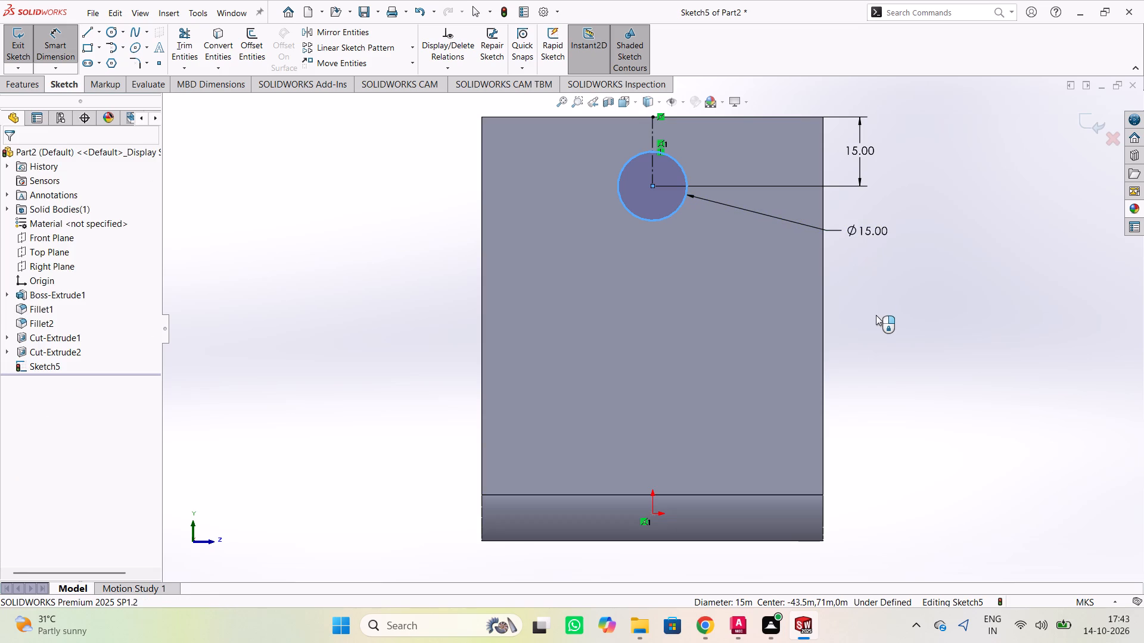
click(878, 315)
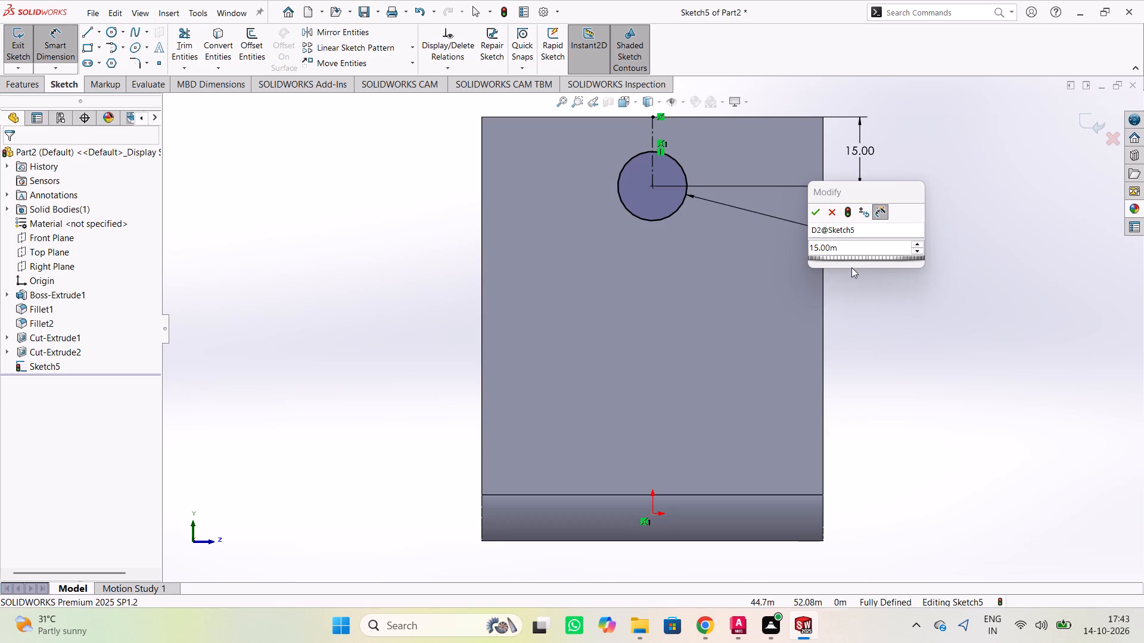
click(817, 217)
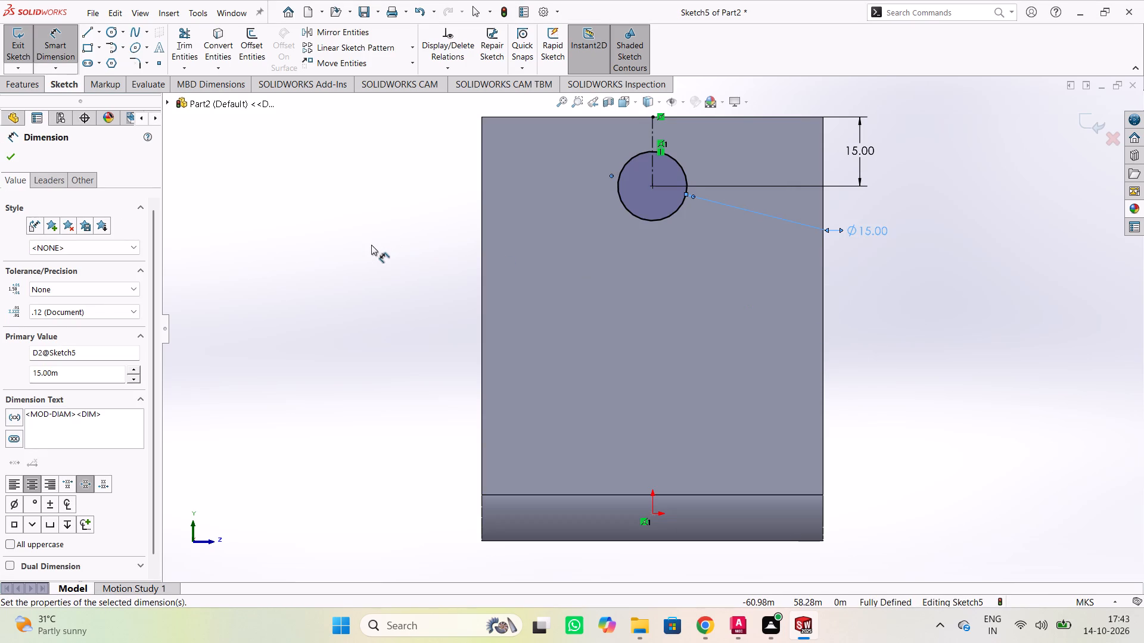
key(Escape)
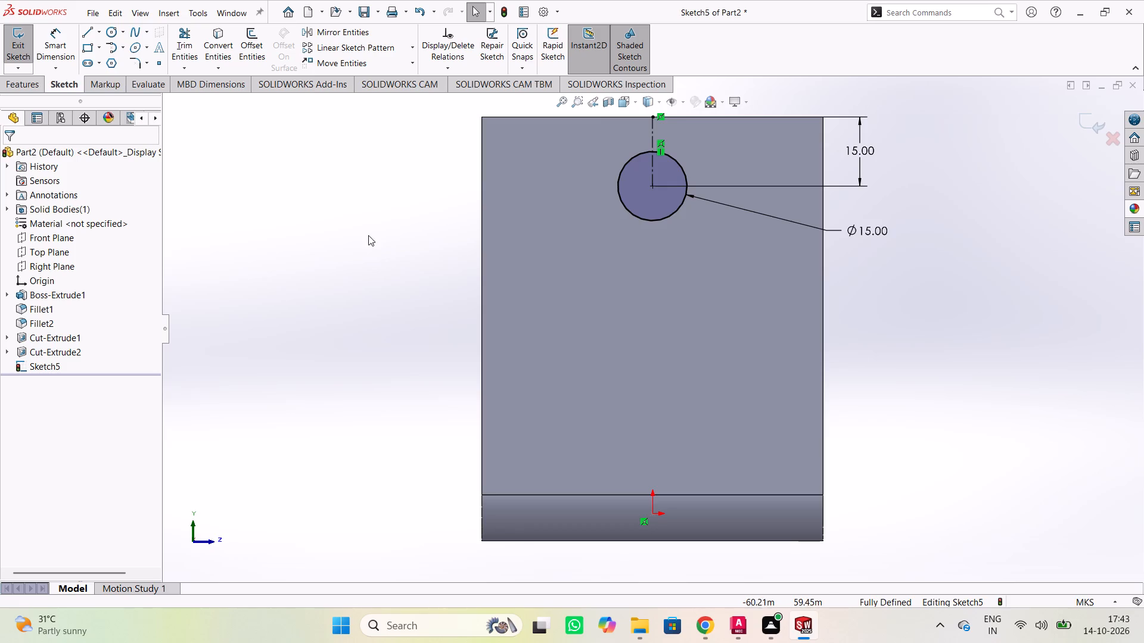
Cut-extrude the circle as a Blind cut 12 m deep through the tall arm.
click(31, 90)
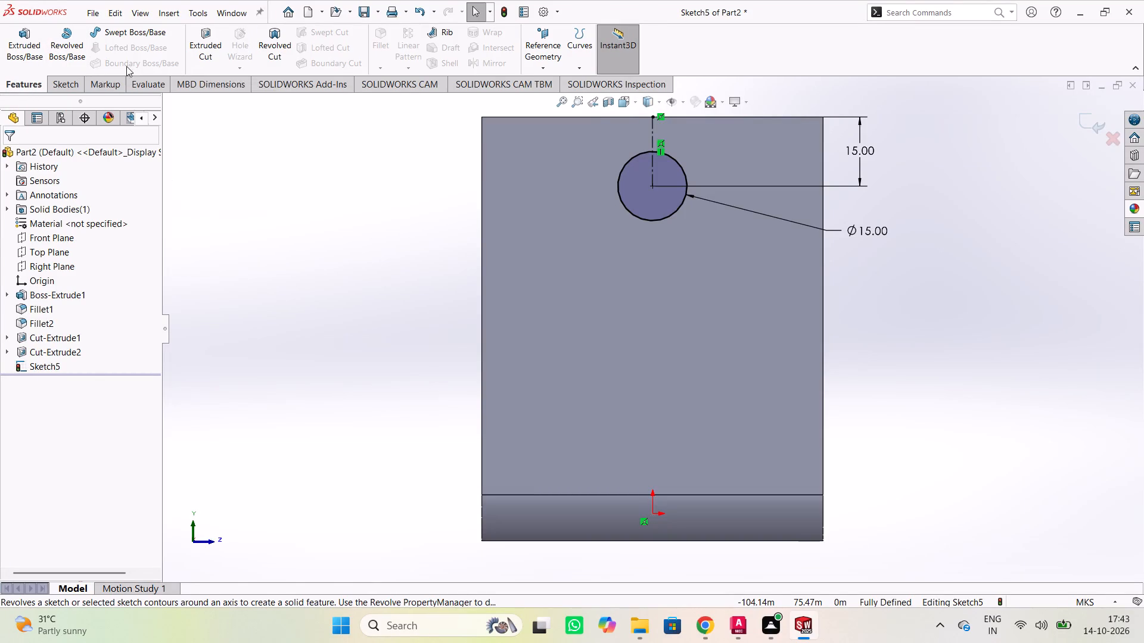
click(206, 53)
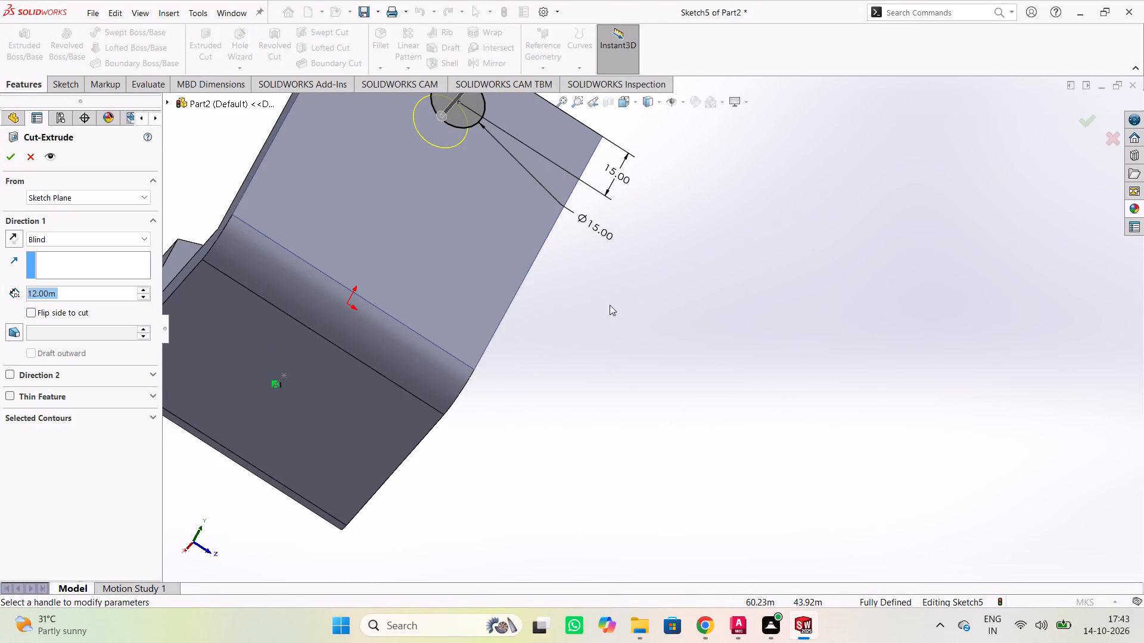
middle_drag(630, 318, 732, 466)
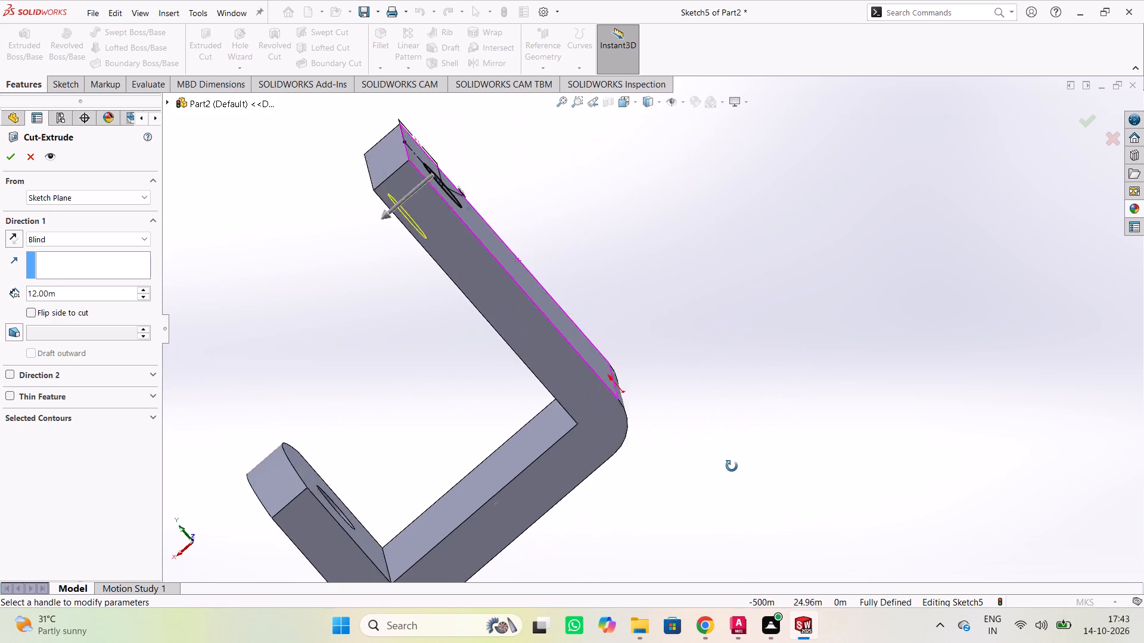
middle_drag(732, 466, 748, 444)
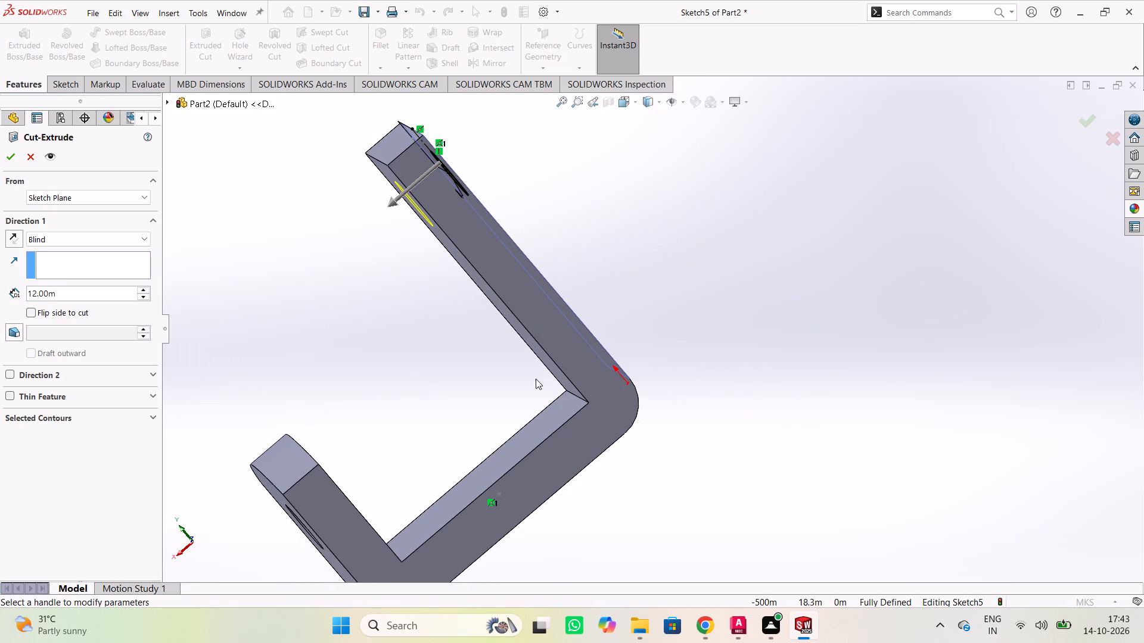
click(13, 154)
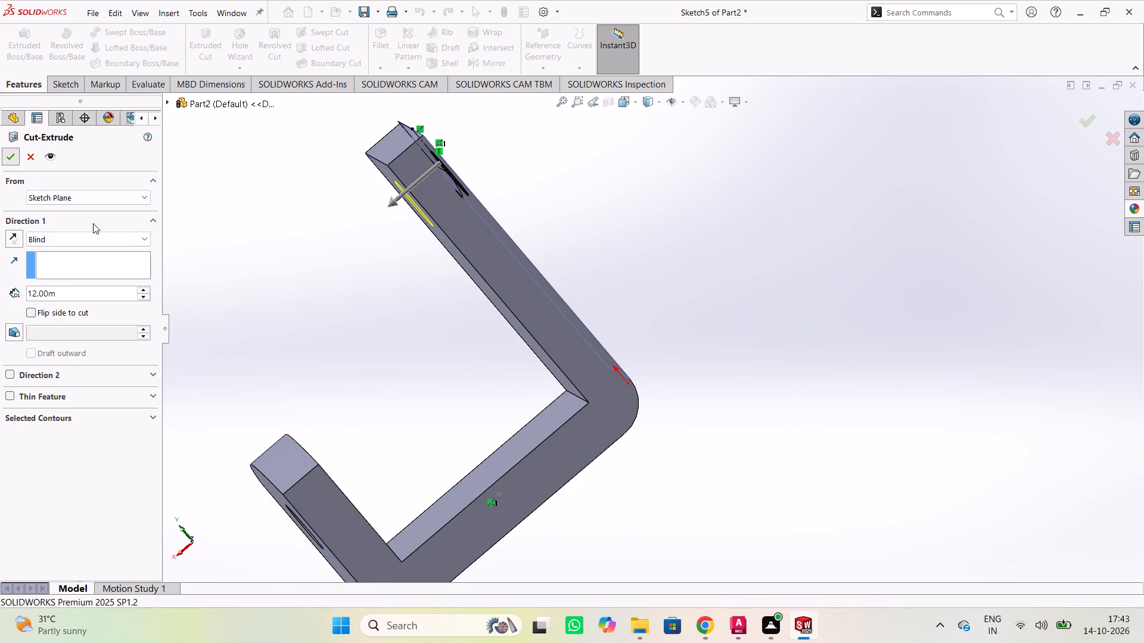
click(303, 260)
Open a new sketch on the flat outer underside face of the base between the two arms.
middle_drag(767, 233, 767, 236)
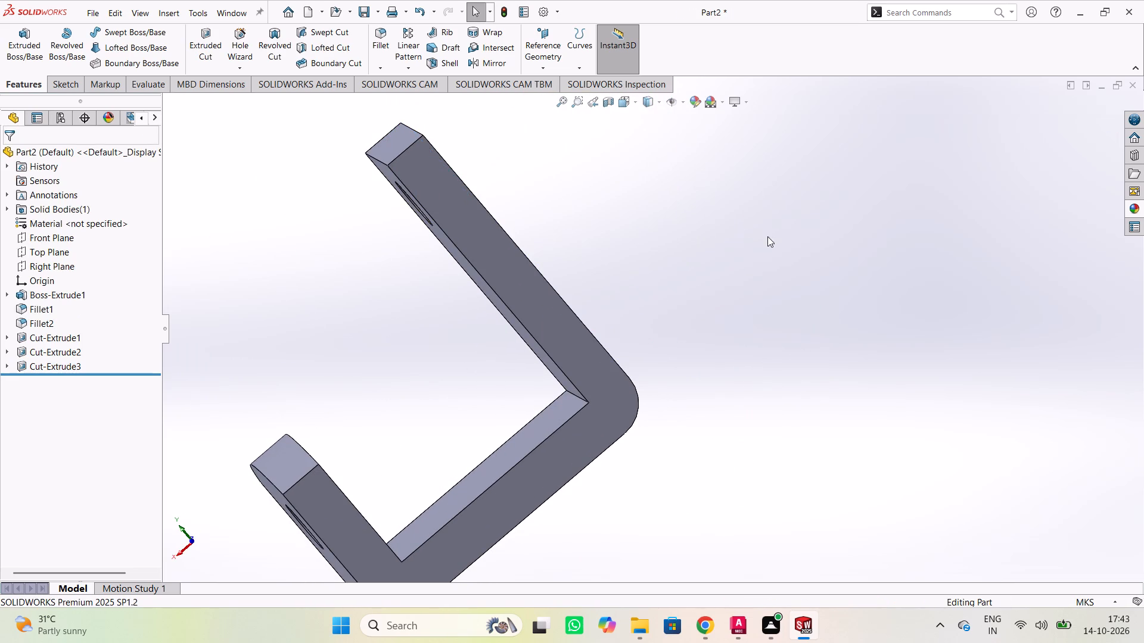
middle_drag(767, 236, 609, 286)
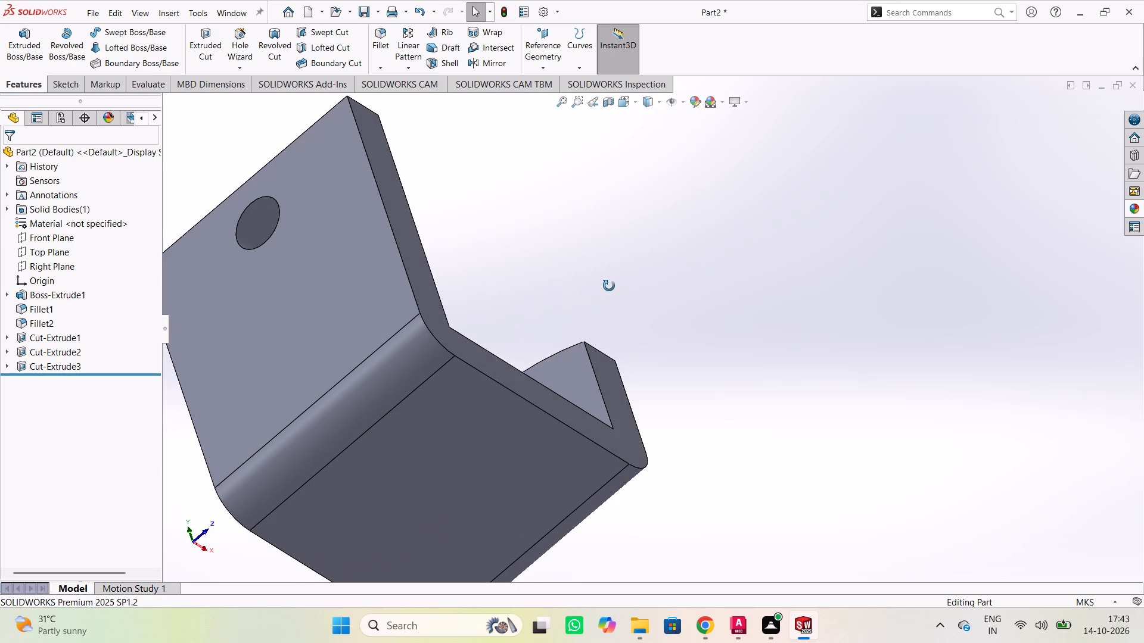
middle_drag(609, 286, 610, 287)
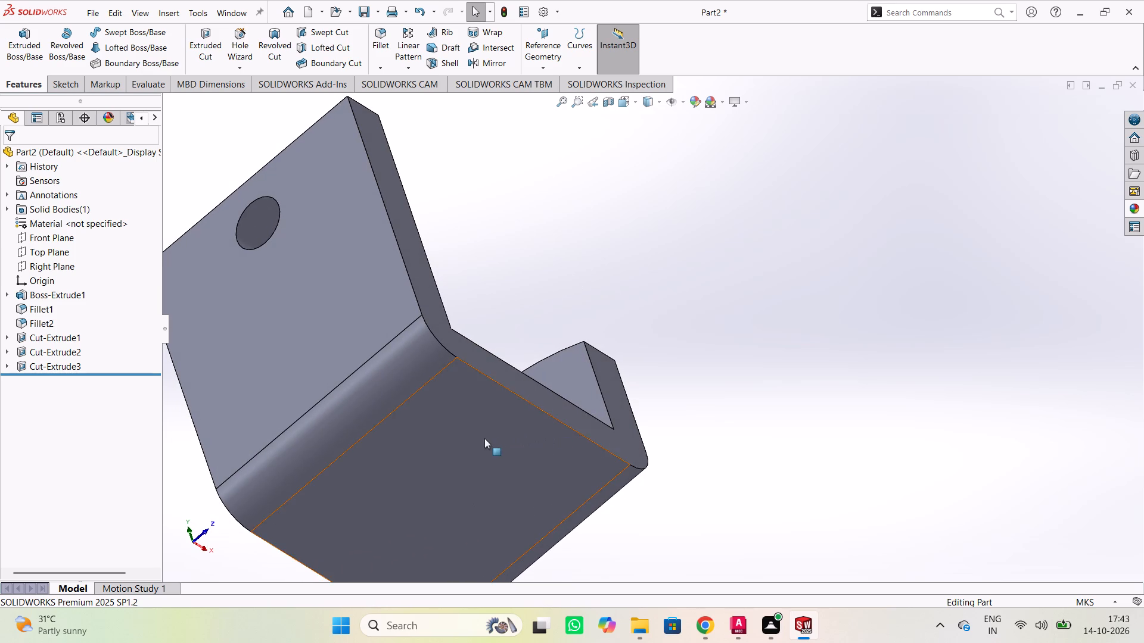
click(484, 438)
click(537, 406)
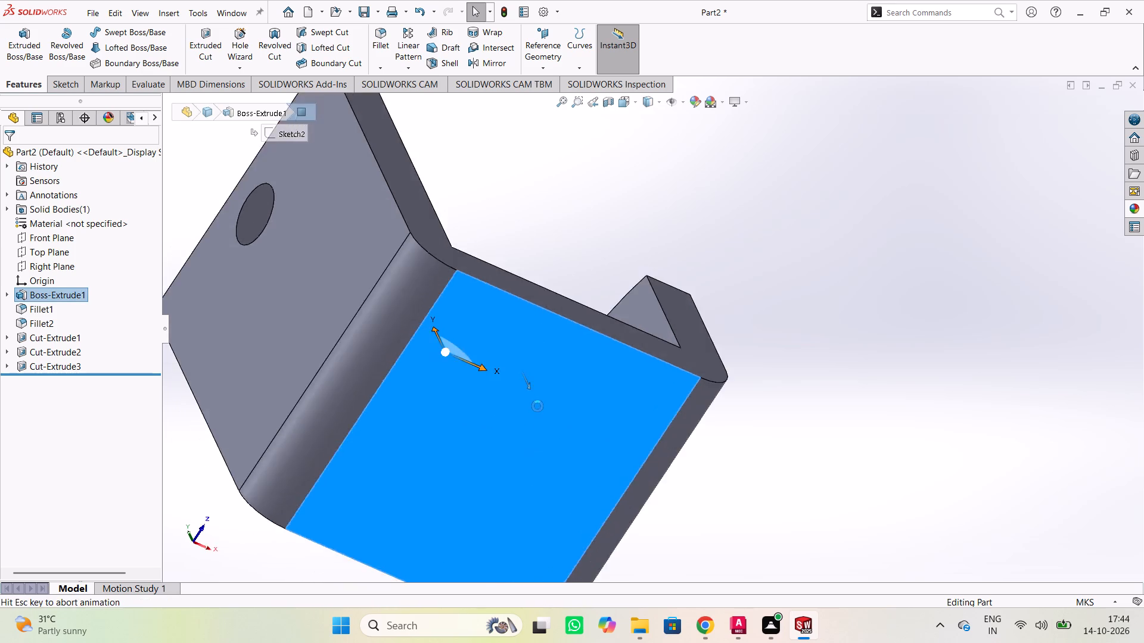
click(320, 270)
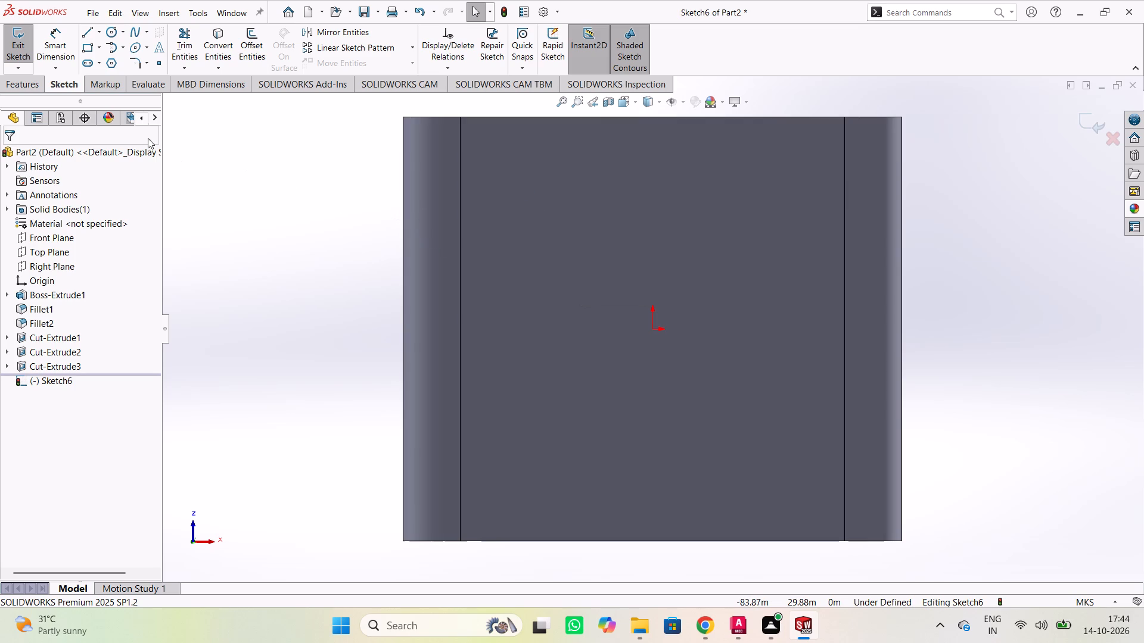
Sketch a circle of radius 17.5 m centred on the origin on the base's underside.
click(114, 30)
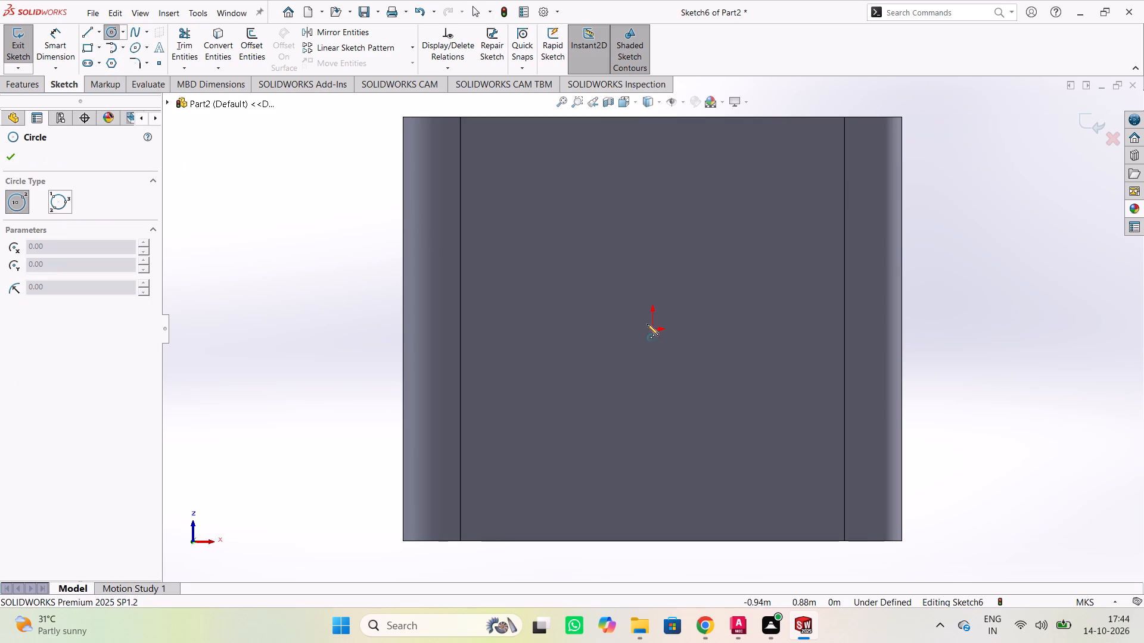
click(653, 330)
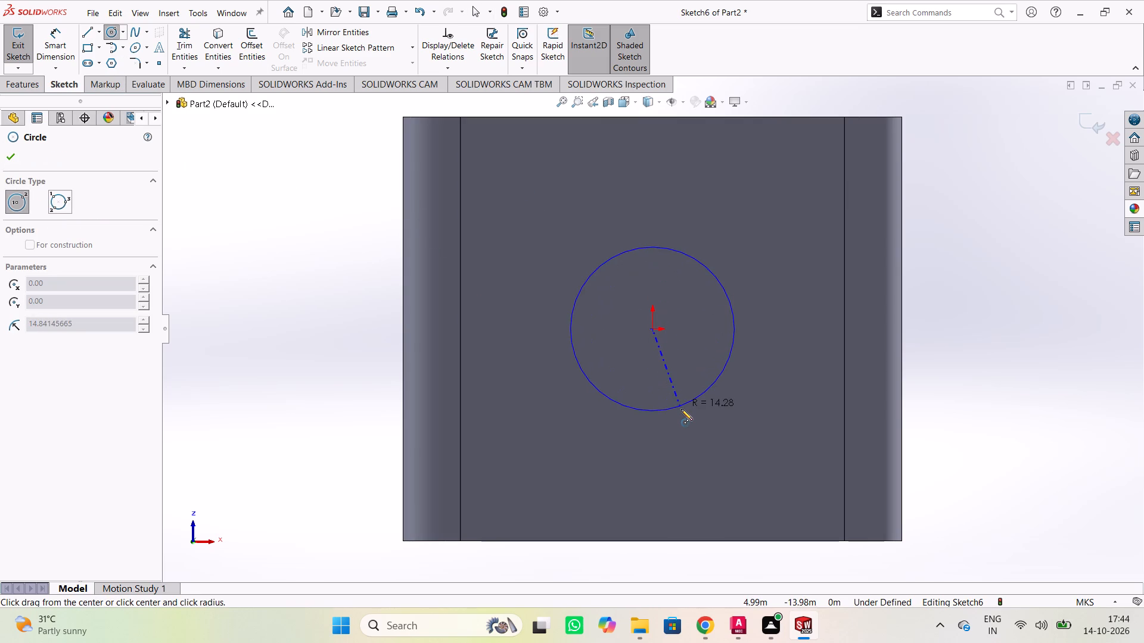
click(713, 406)
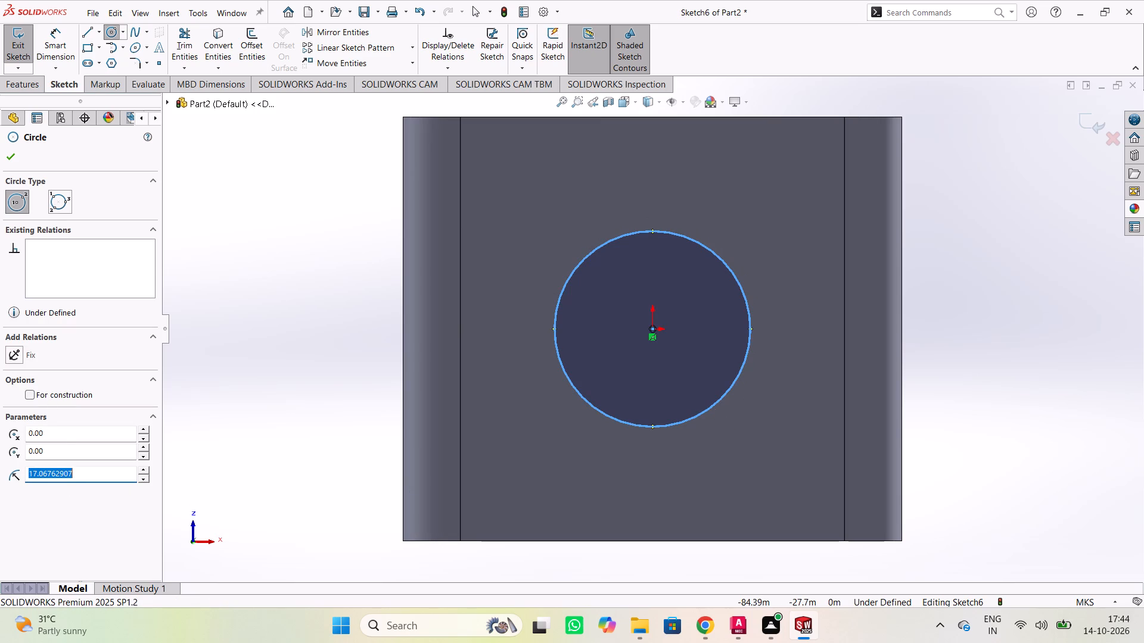
text(17.5)
key(Return)
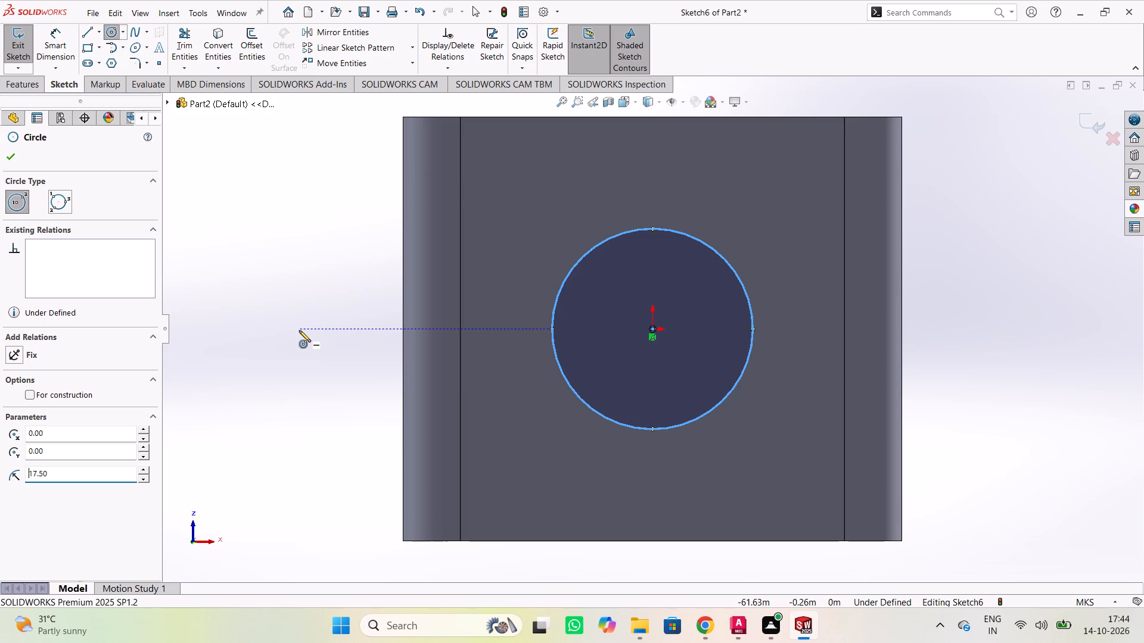
key(Escape)
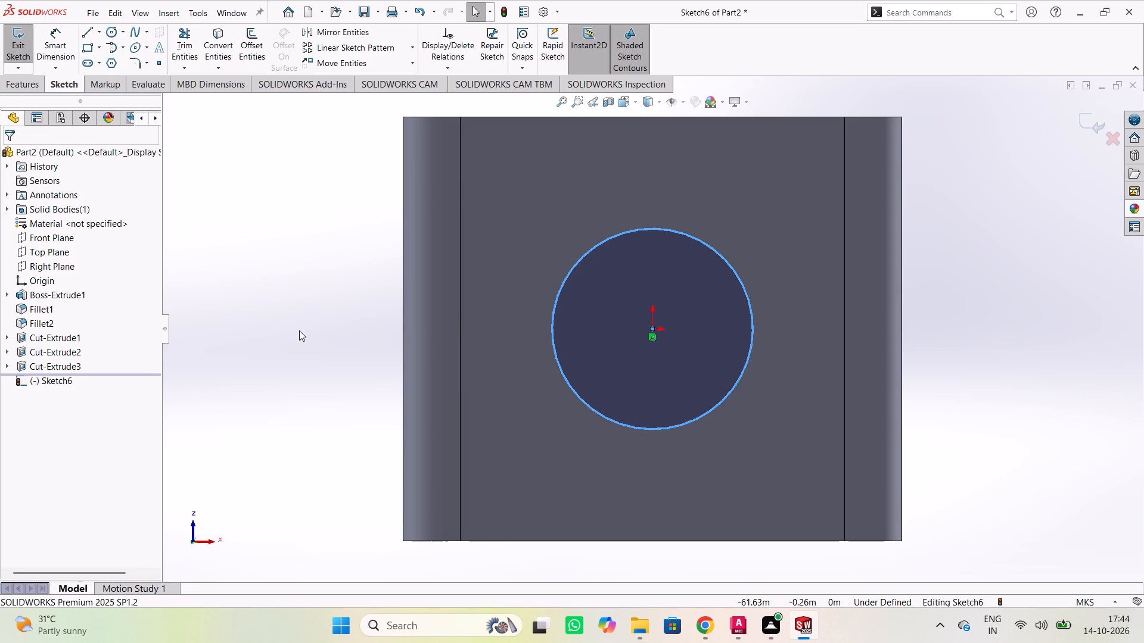
click(343, 257)
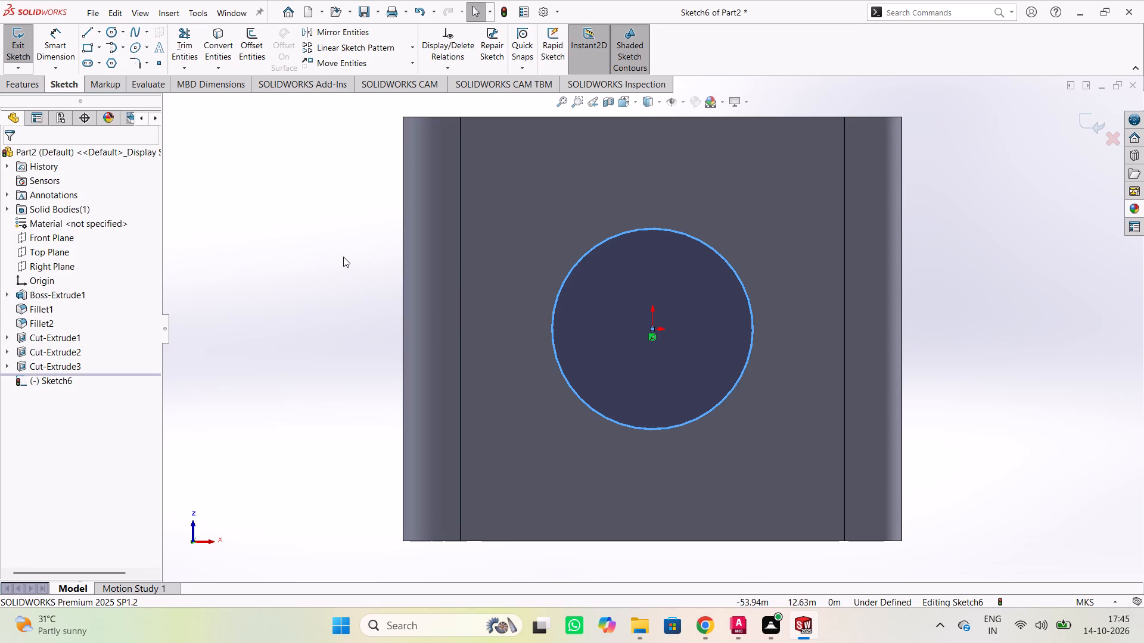
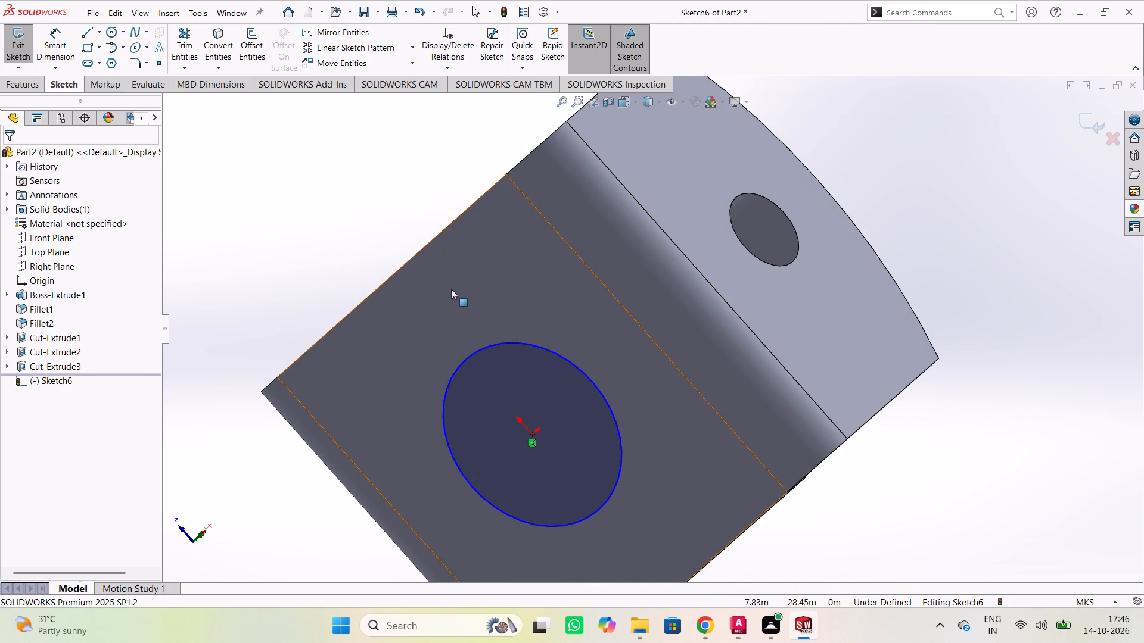
Examine the U-shaped part from all sides, checking the circle sketched on the base against both arms and their holes.
middle_drag(338, 215, 389, 208)
scroll(390, 208, down, 3)
scroll(390, 208, up, 3)
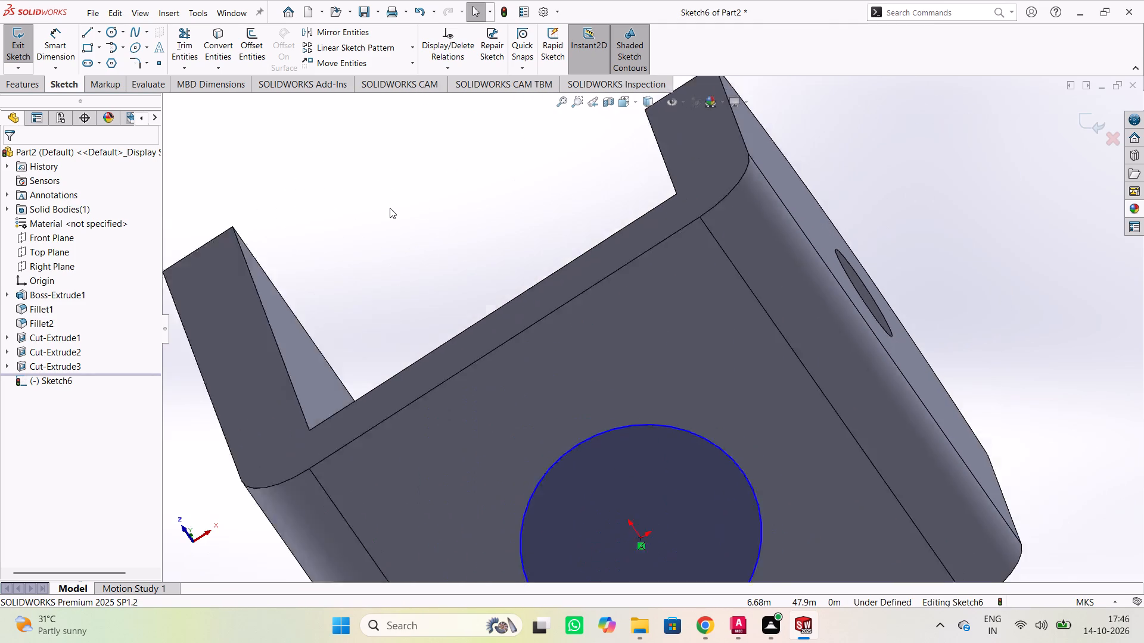
scroll(390, 208, up, 3)
middle_drag(514, 230, 703, 469)
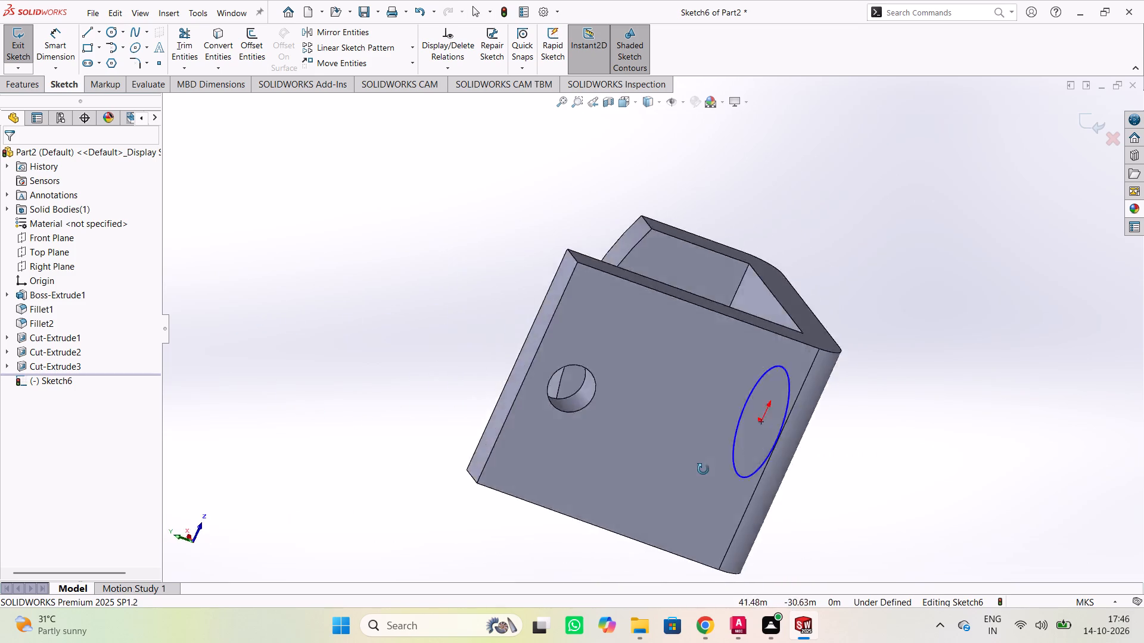
middle_drag(703, 469, 435, 282)
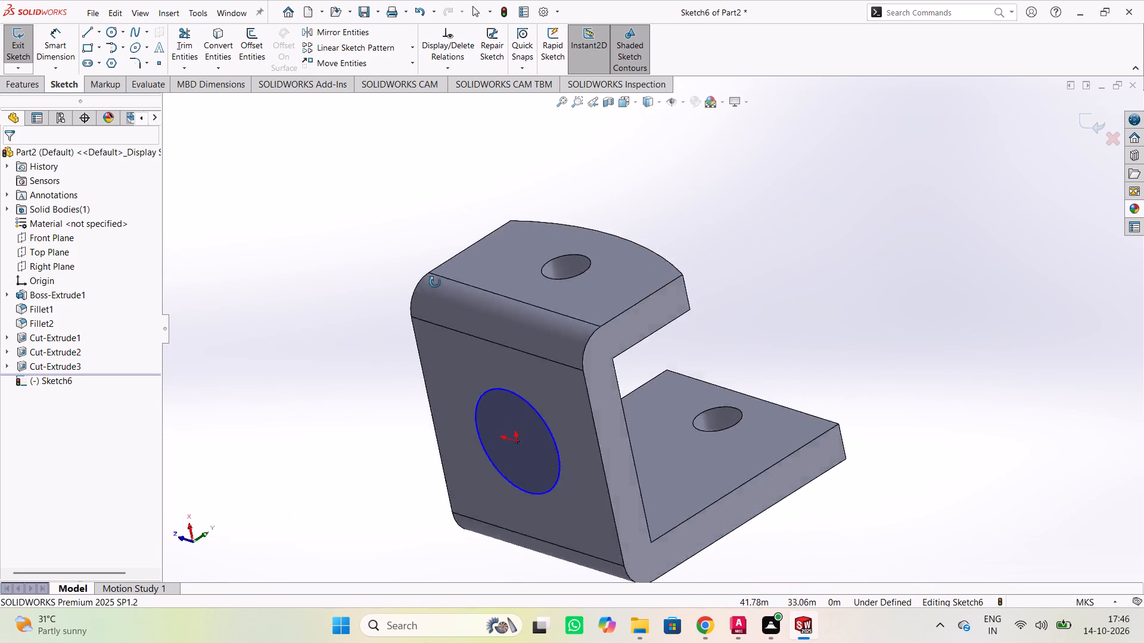
middle_drag(435, 282, 358, 364)
scroll(519, 237, up, 1)
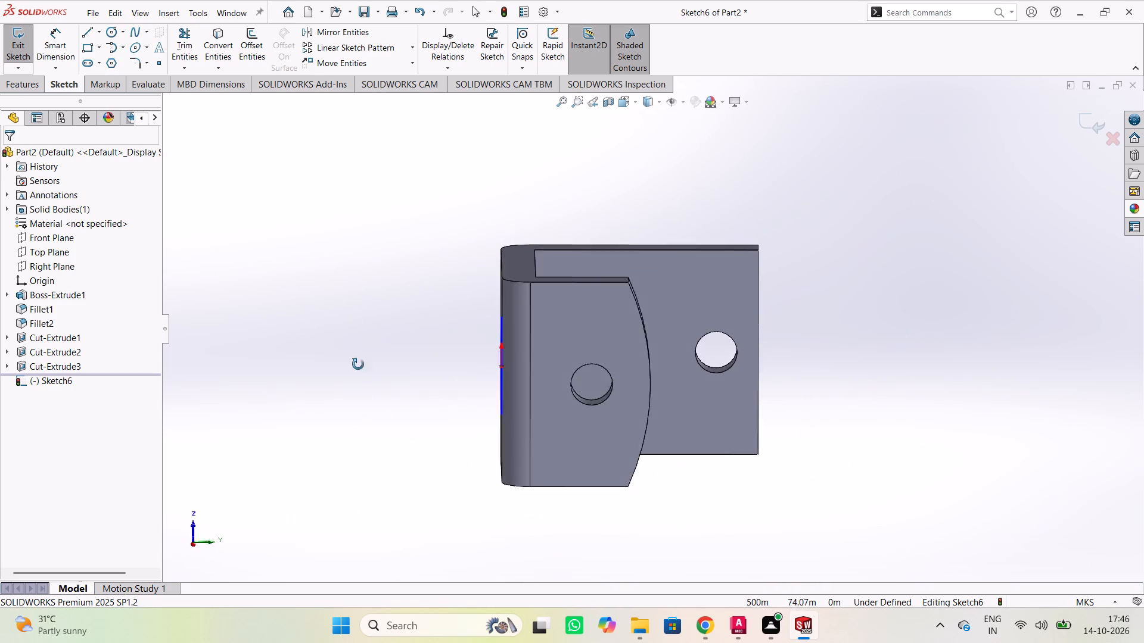
middle_drag(358, 364, 496, 442)
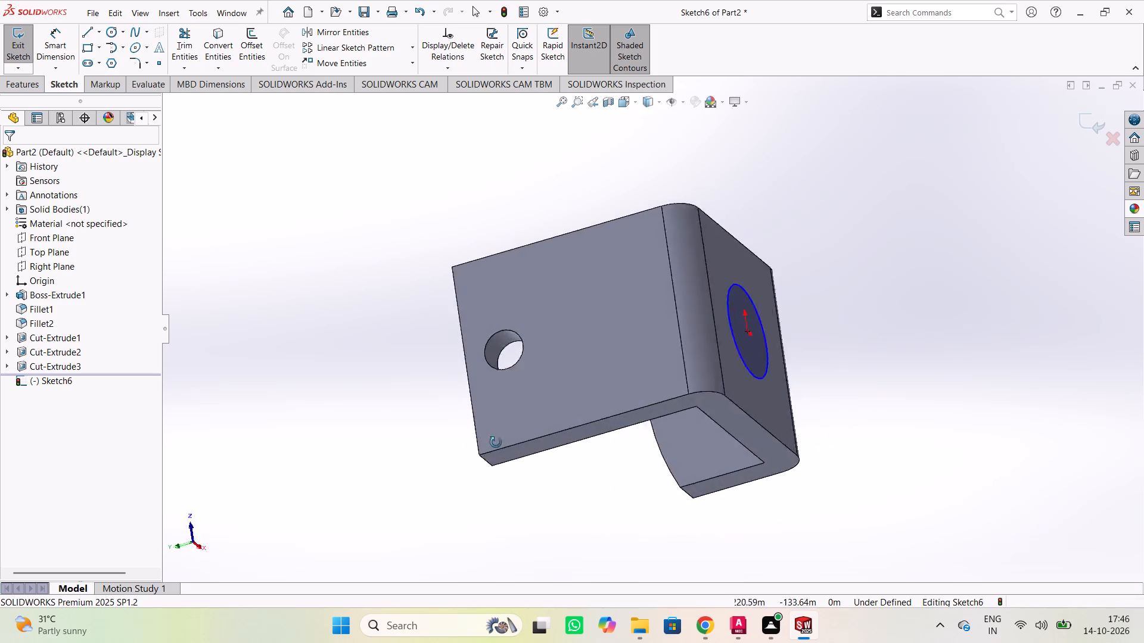
middle_drag(496, 442, 472, 386)
middle_drag(468, 308, 468, 292)
middle_drag(474, 258, 474, 250)
middle_drag(418, 191, 508, 408)
scroll(479, 382, down, 1)
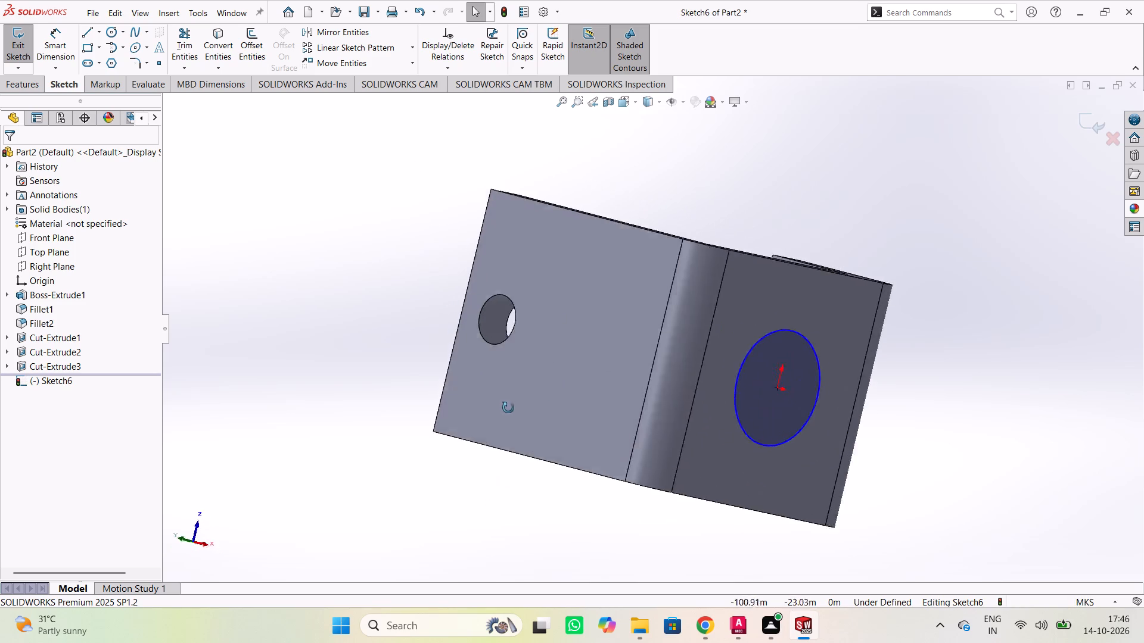
middle_drag(508, 408, 848, 411)
middle_drag(397, 204, 419, 278)
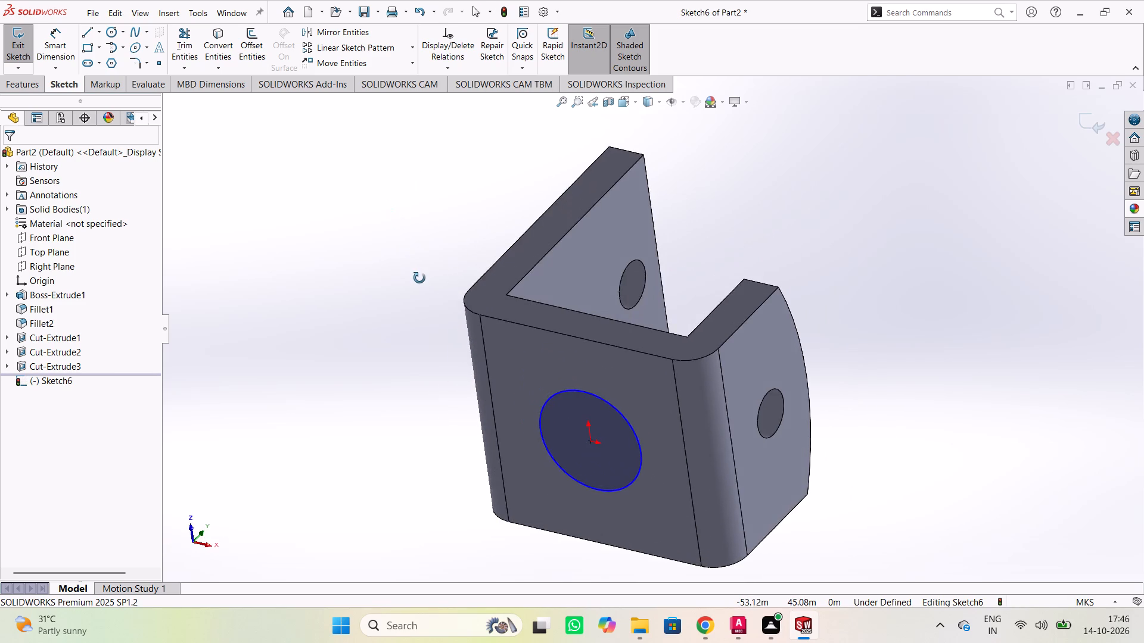
middle_drag(419, 278, 449, 424)
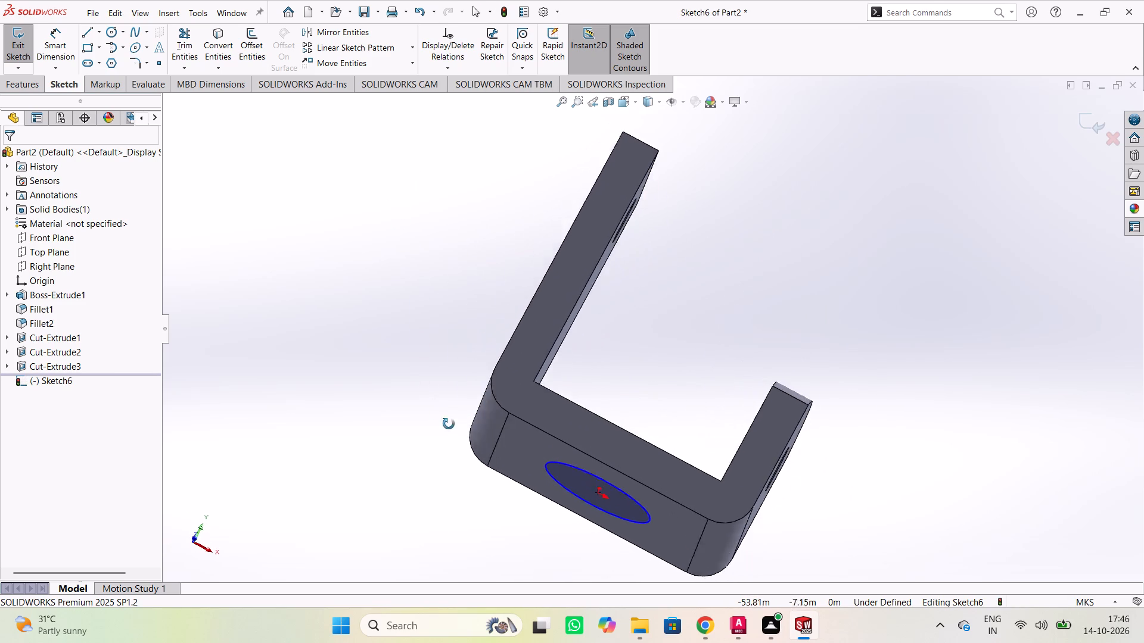
middle_drag(449, 424, 714, 424)
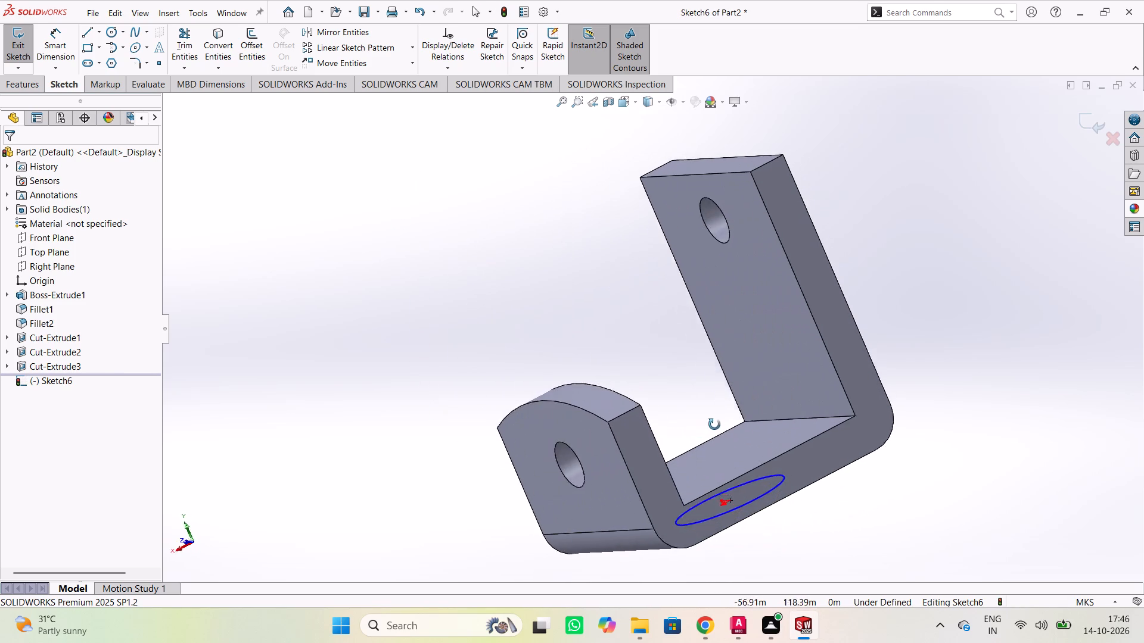
middle_drag(714, 424, 255, 411)
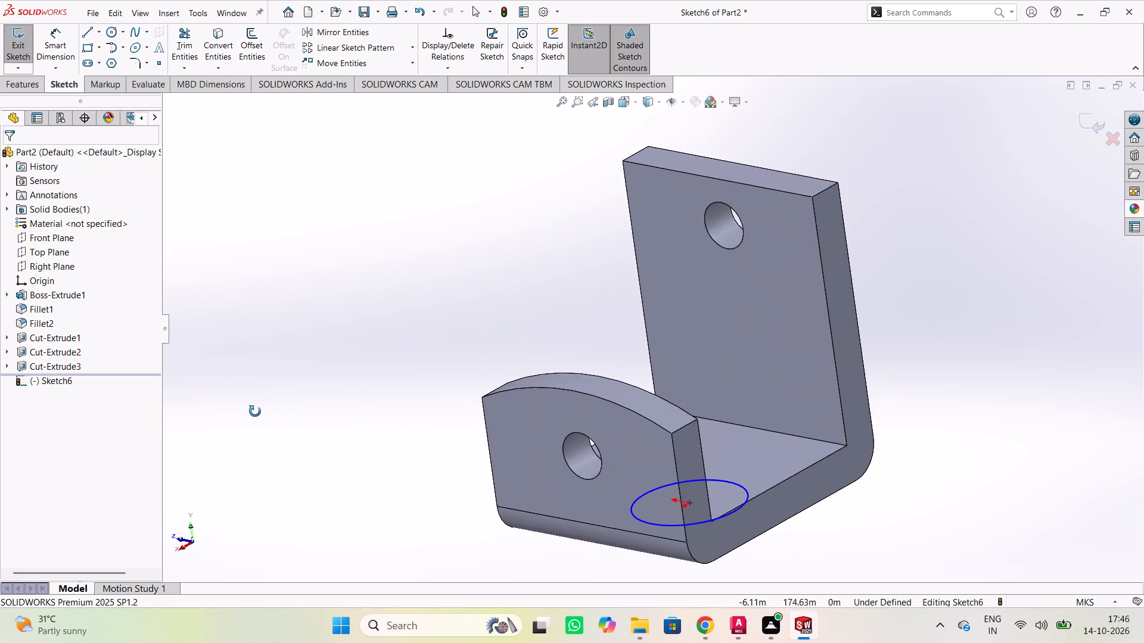
middle_drag(255, 411, 851, 497)
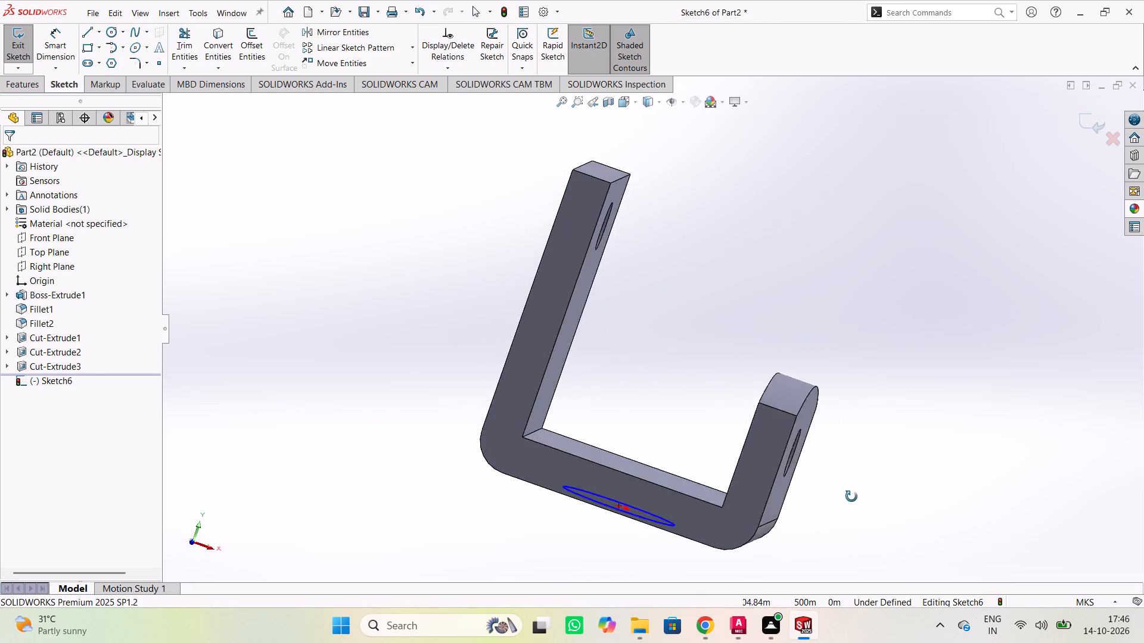
middle_drag(851, 497, 544, 469)
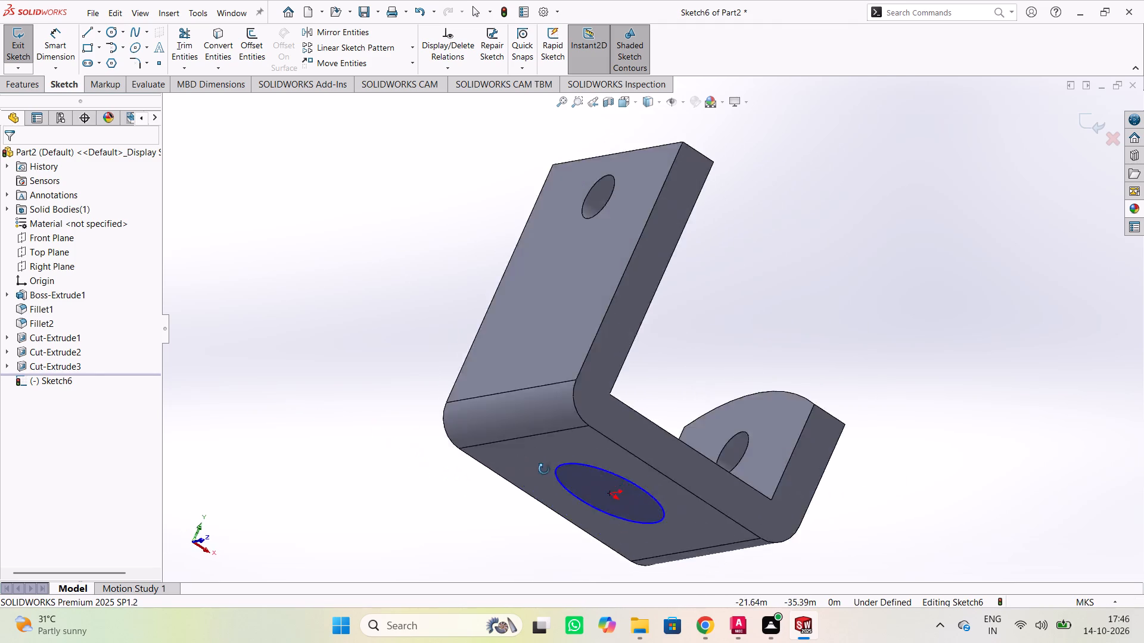
middle_drag(544, 469, 411, 458)
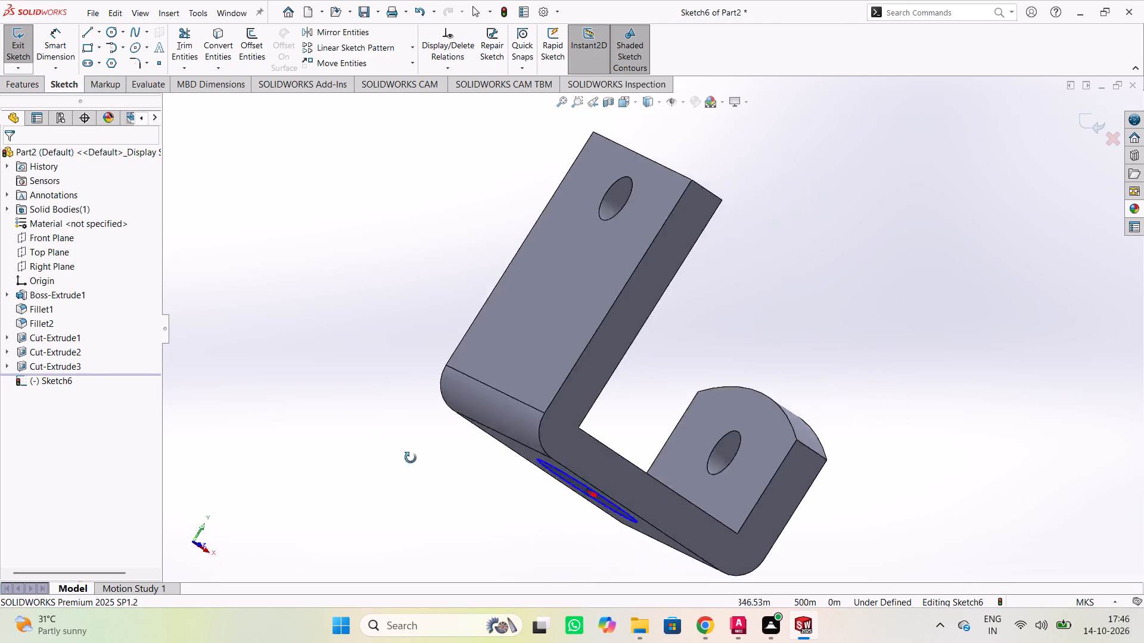
middle_drag(411, 458, 731, 327)
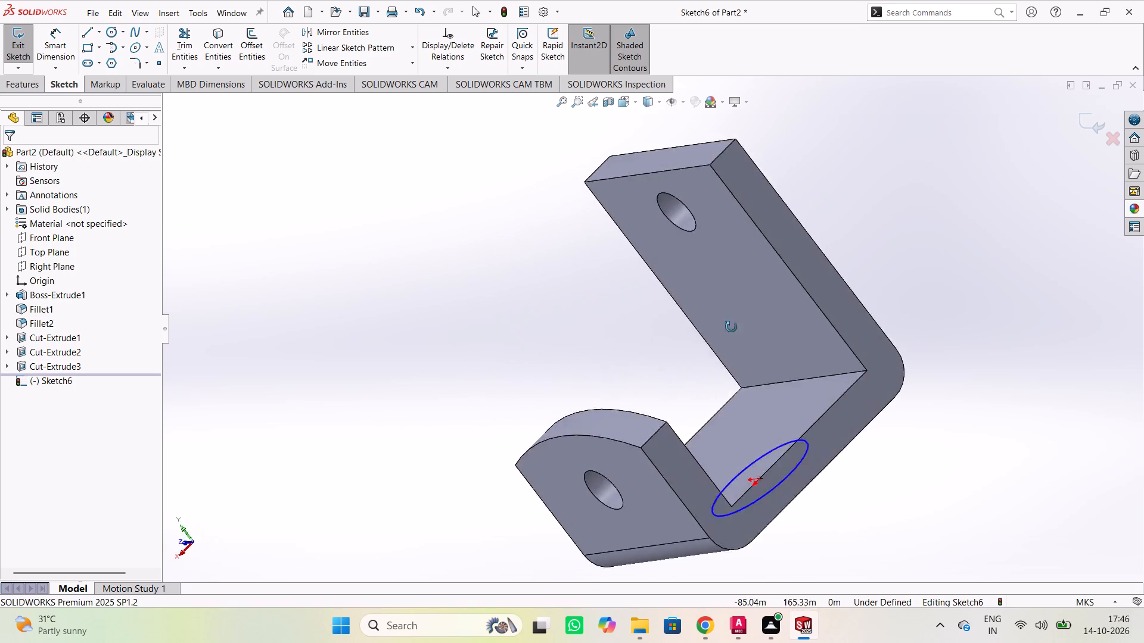
middle_drag(731, 327, 371, 252)
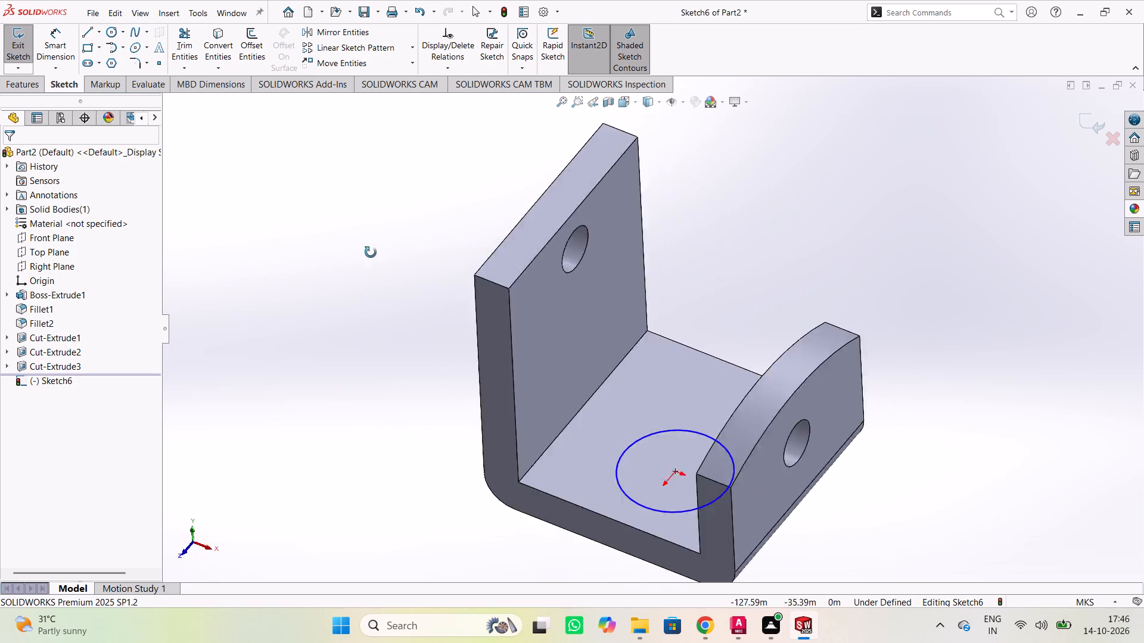
middle_drag(371, 252, 517, 318)
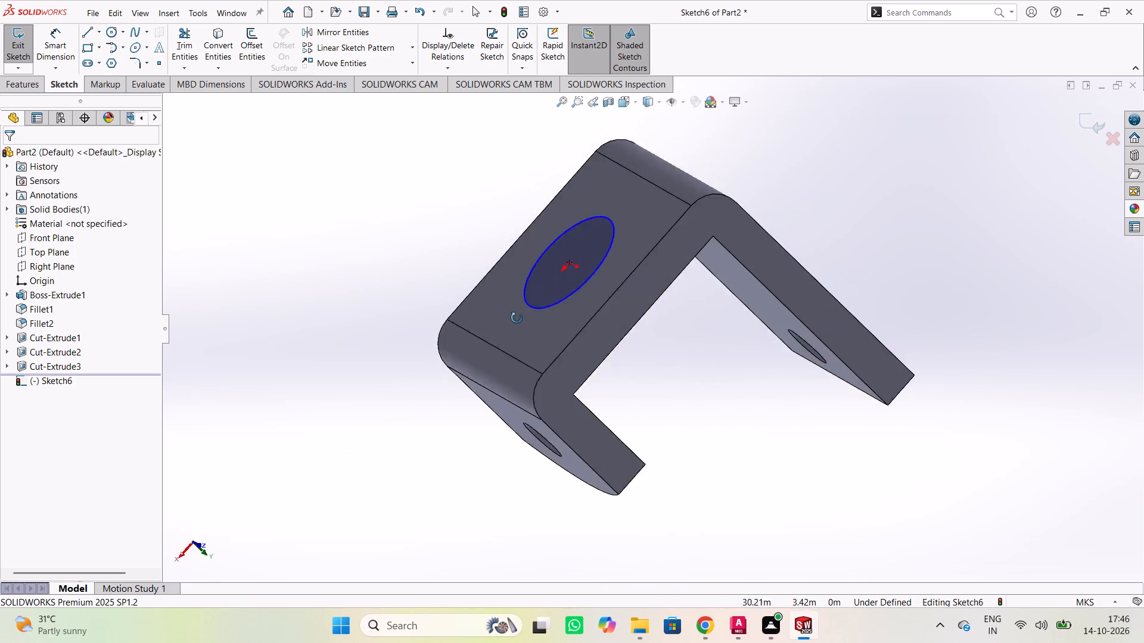
middle_drag(517, 318, 371, 401)
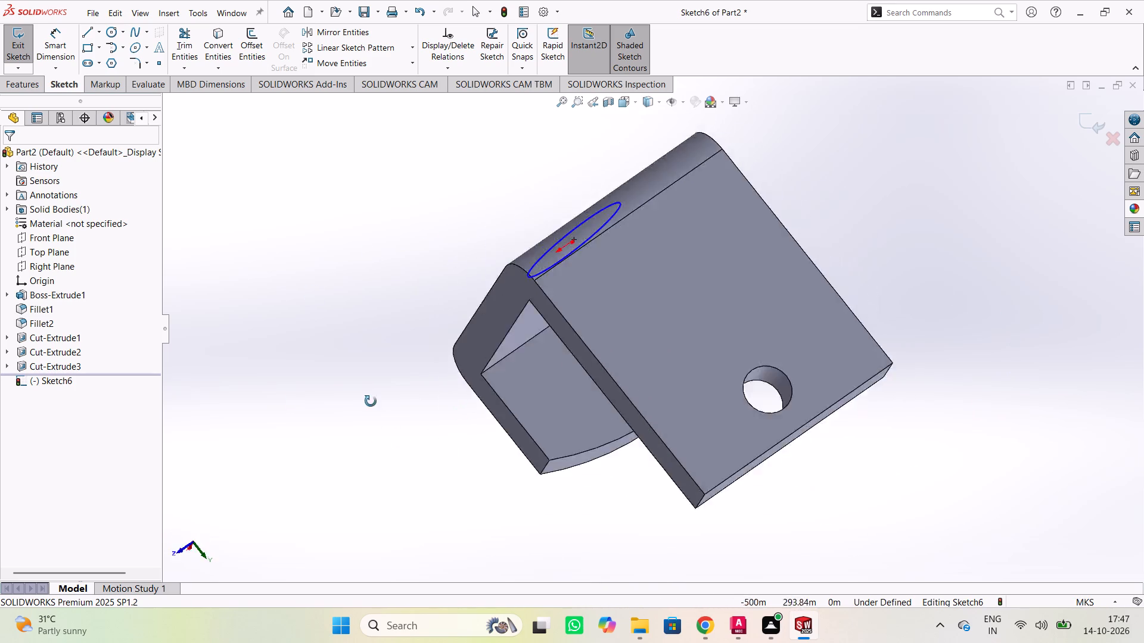
middle_drag(371, 401, 838, 436)
middle_drag(838, 436, 234, 409)
middle_drag(460, 430, 1105, 463)
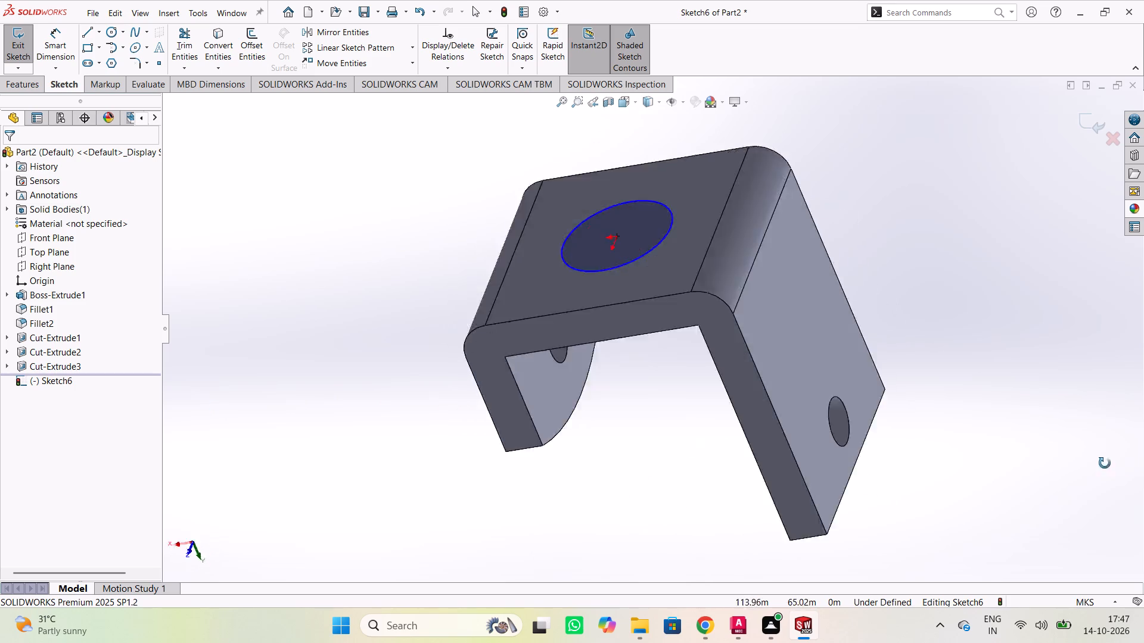
middle_drag(1105, 463, 405, 416)
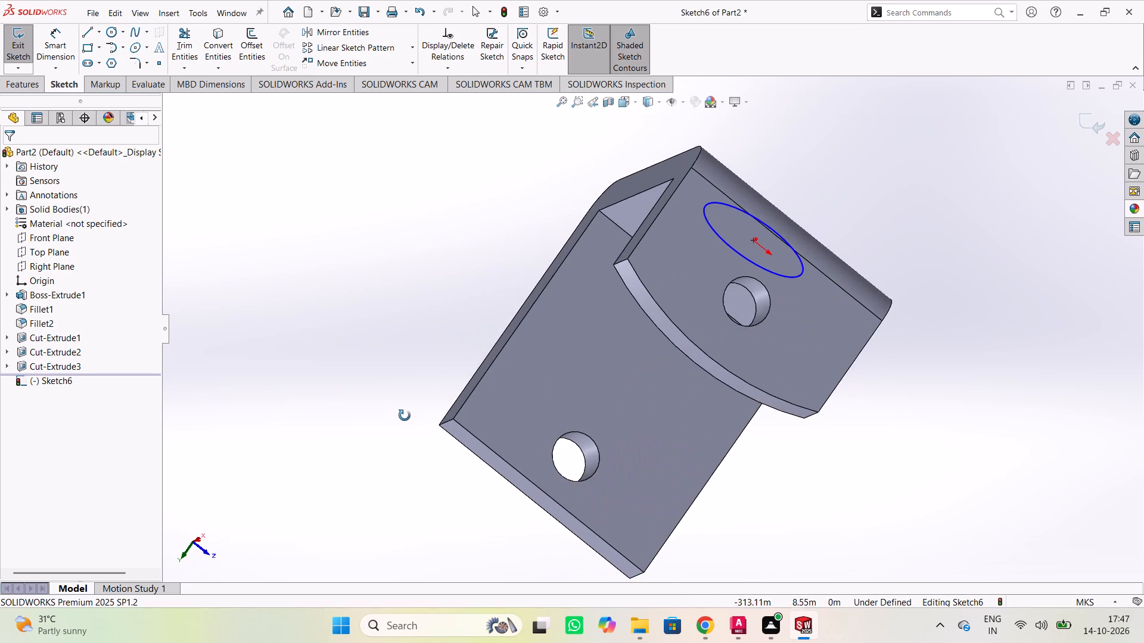
middle_drag(405, 416, 416, 339)
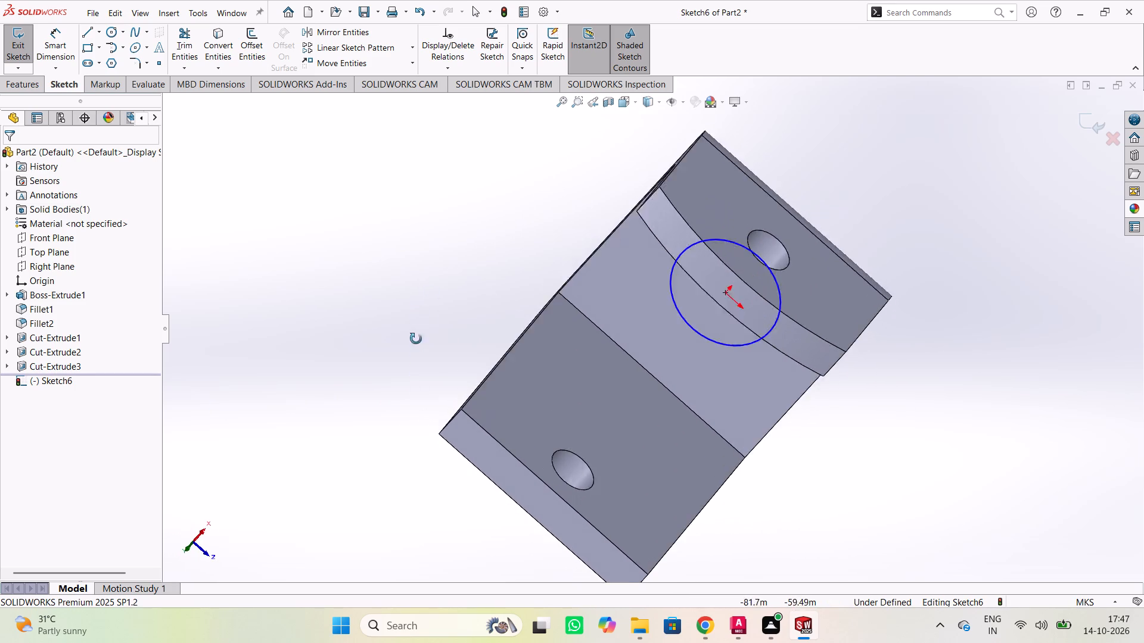
middle_drag(416, 339, 423, 281)
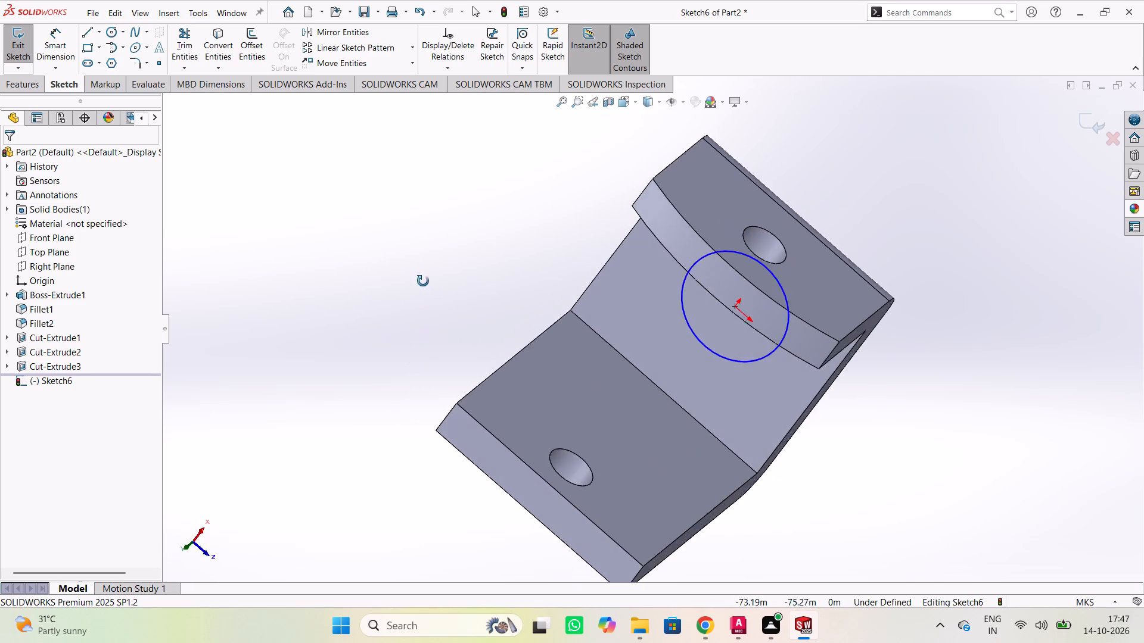
middle_drag(423, 281, 427, 385)
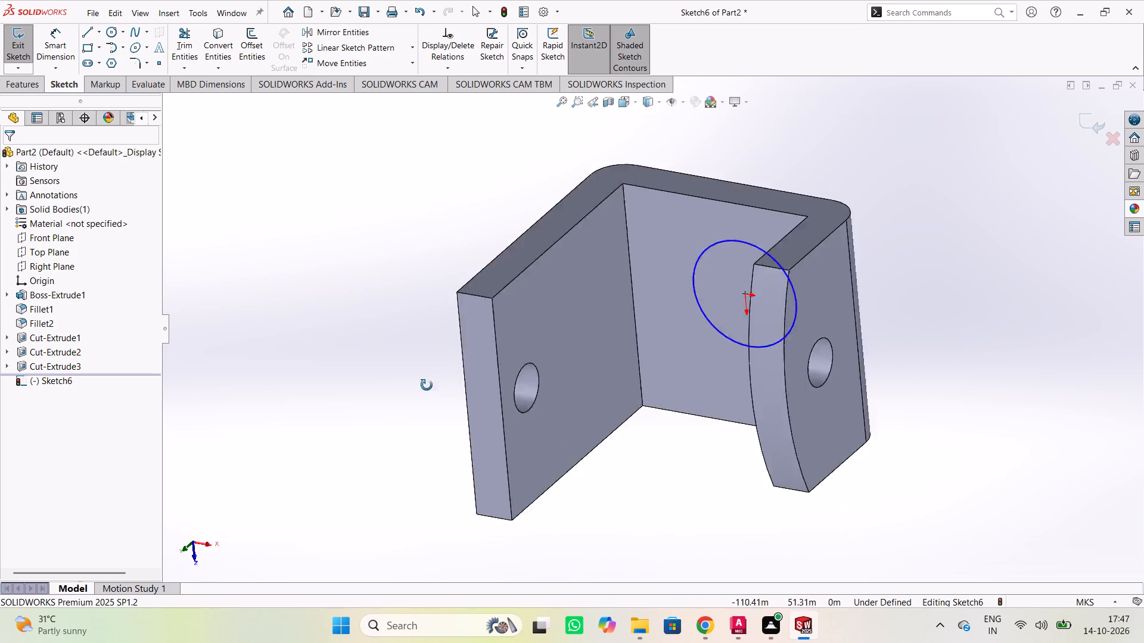
middle_drag(427, 385, 281, 323)
middle_drag(331, 294, 456, 427)
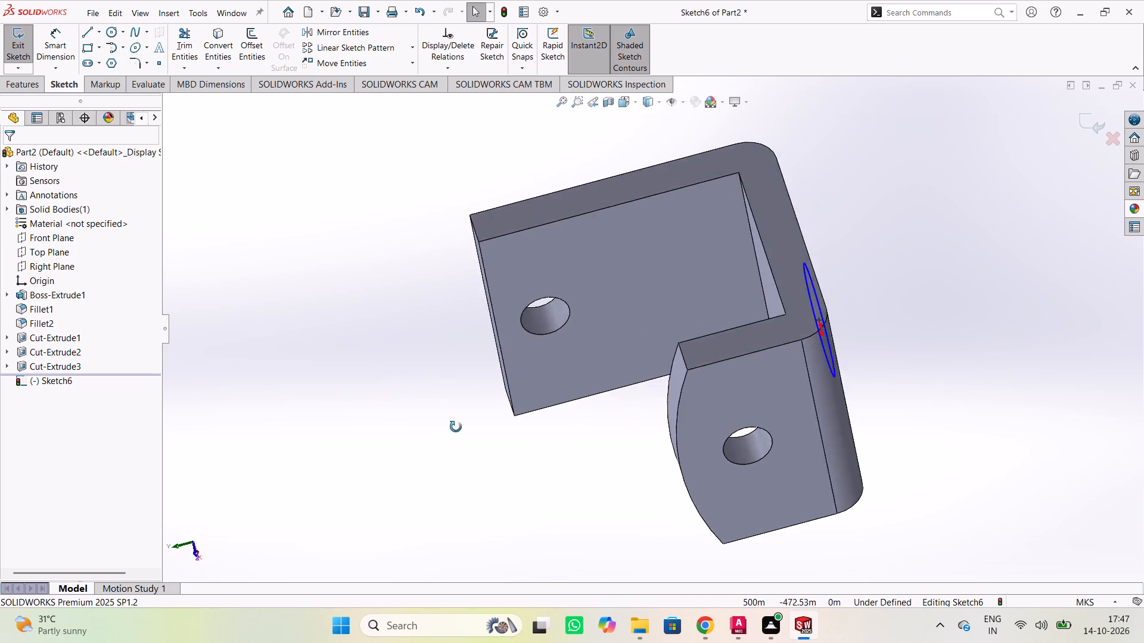
middle_drag(456, 427, 905, 384)
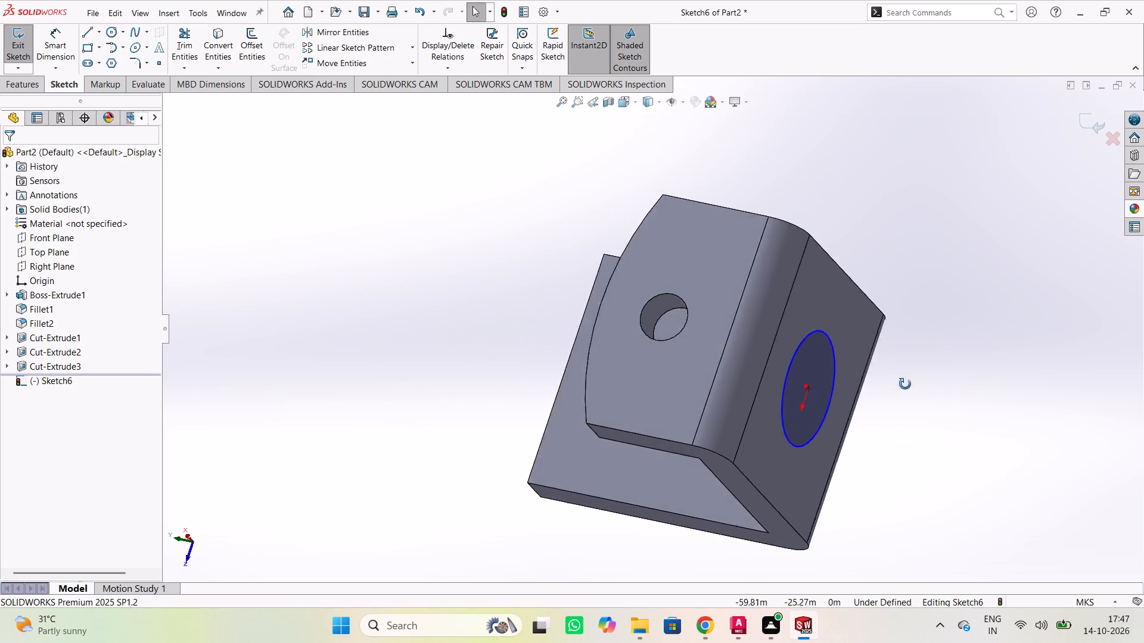
middle_drag(905, 384, 371, 427)
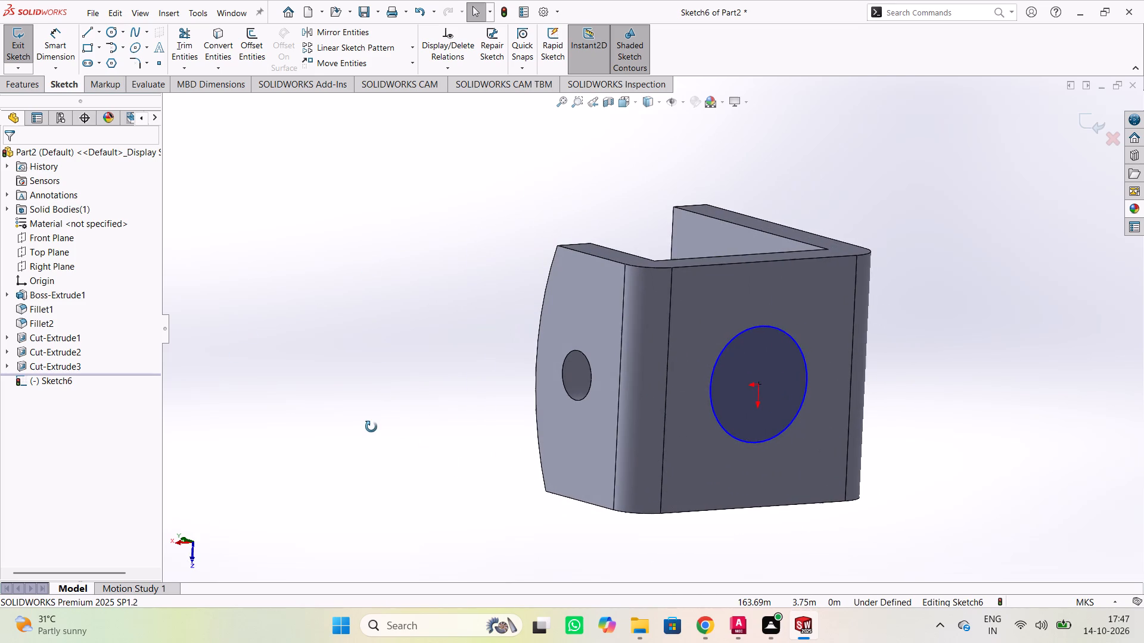
middle_drag(371, 427, 761, 490)
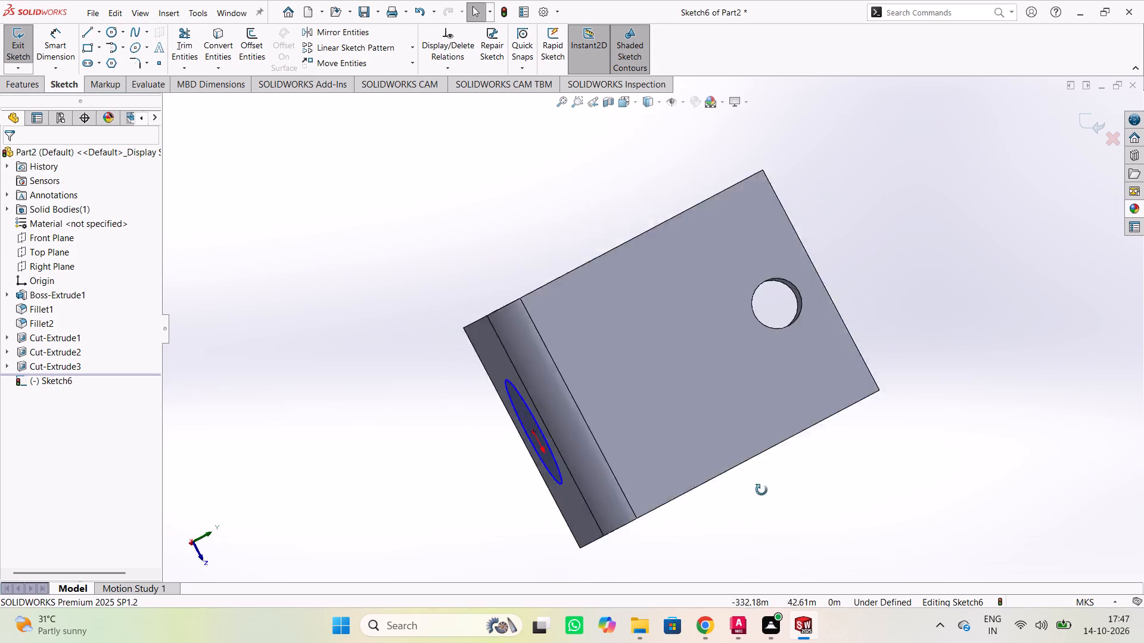
middle_drag(761, 490, 1114, 489)
middle_drag(433, 228, 538, 362)
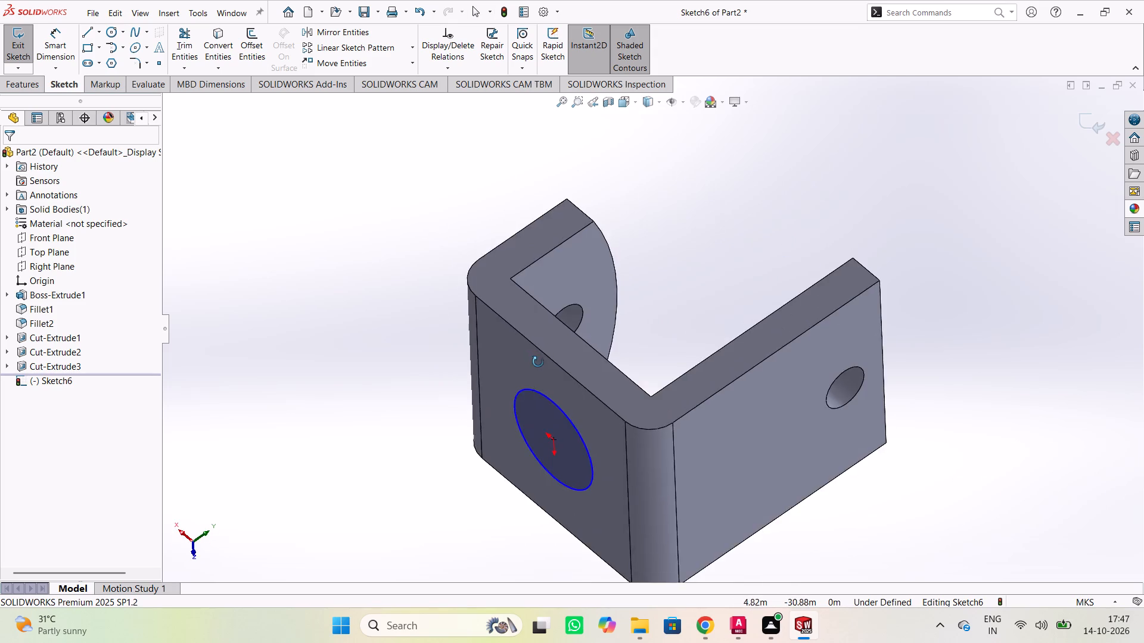
middle_drag(538, 362, 797, 362)
middle_drag(575, 239, 596, 301)
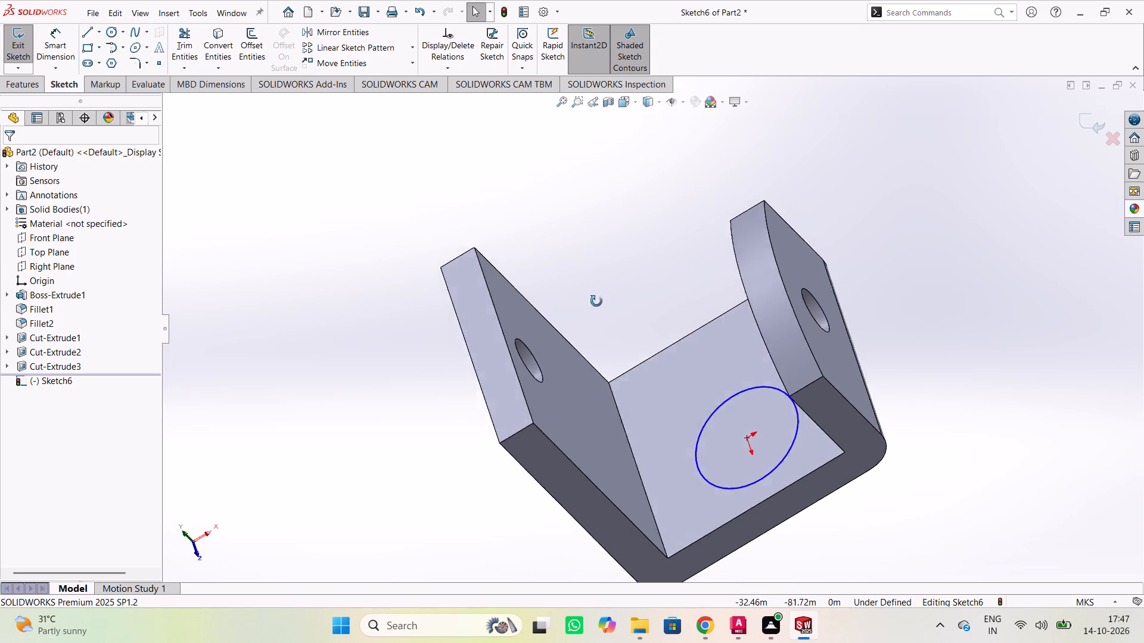
middle_drag(596, 301, 807, 290)
middle_drag(632, 236, 611, 351)
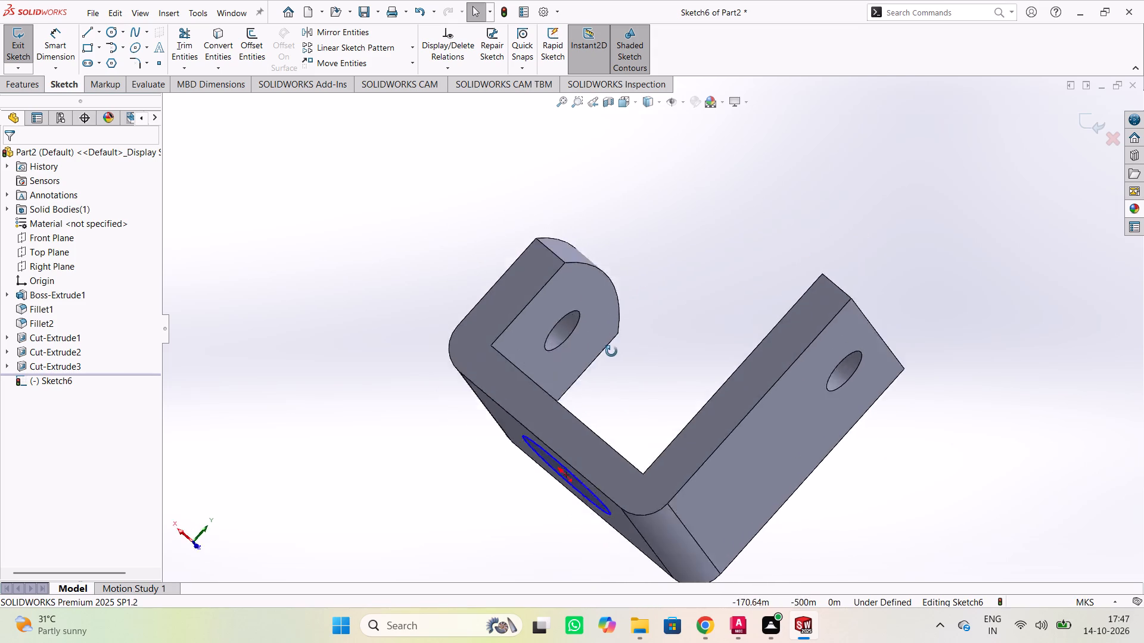
middle_drag(611, 351, 872, 159)
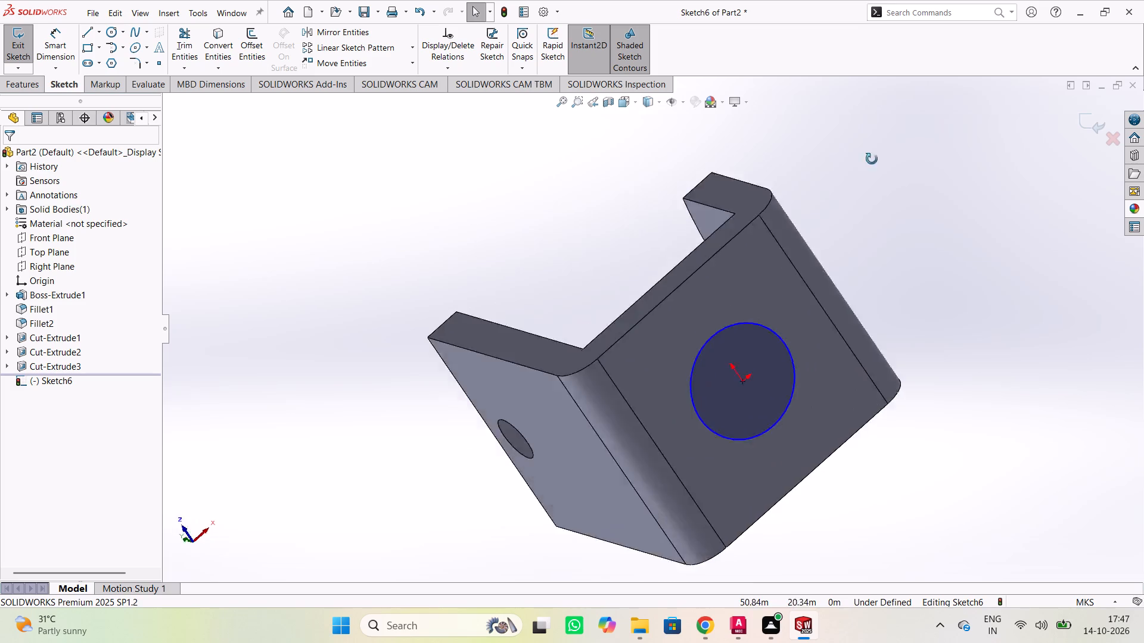
middle_drag(872, 159, 558, 192)
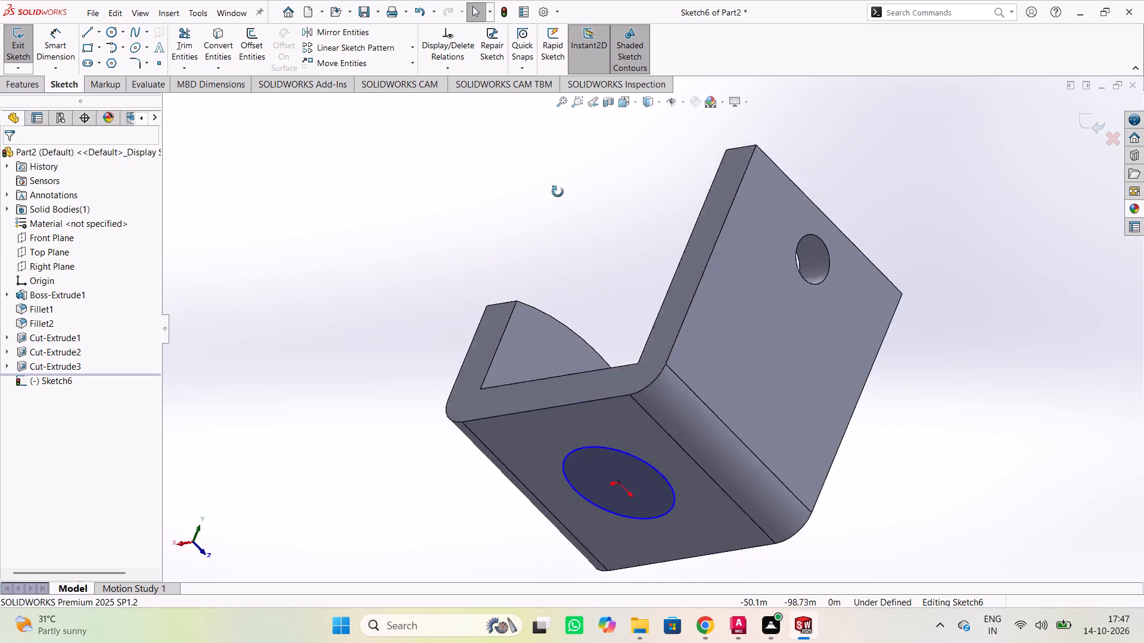
middle_drag(558, 192, 745, 466)
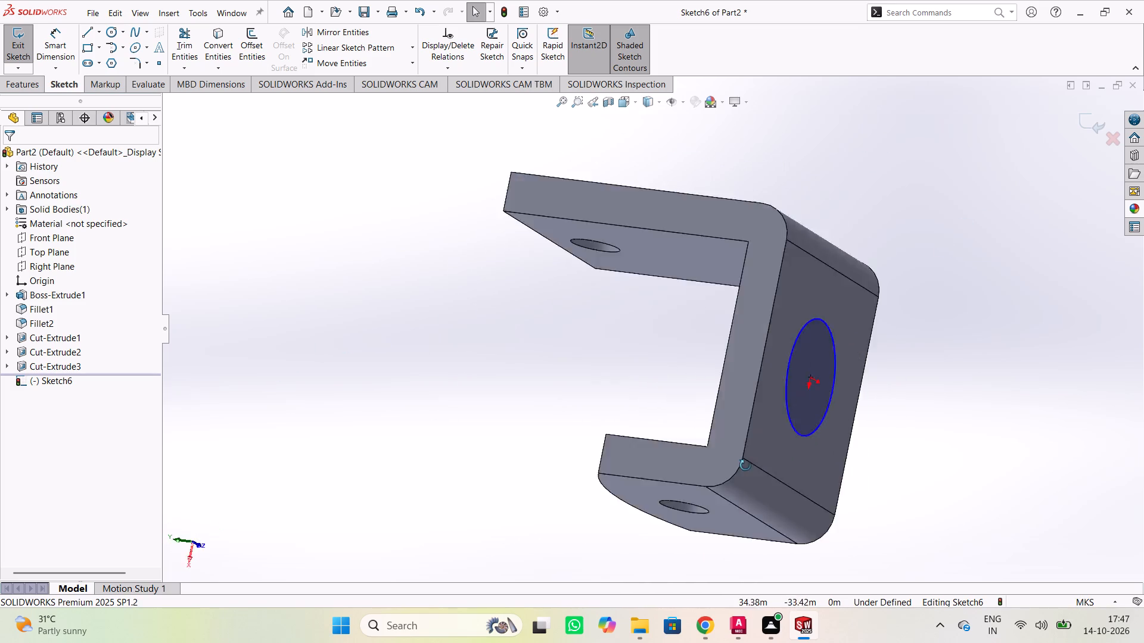
middle_drag(745, 466, 395, 450)
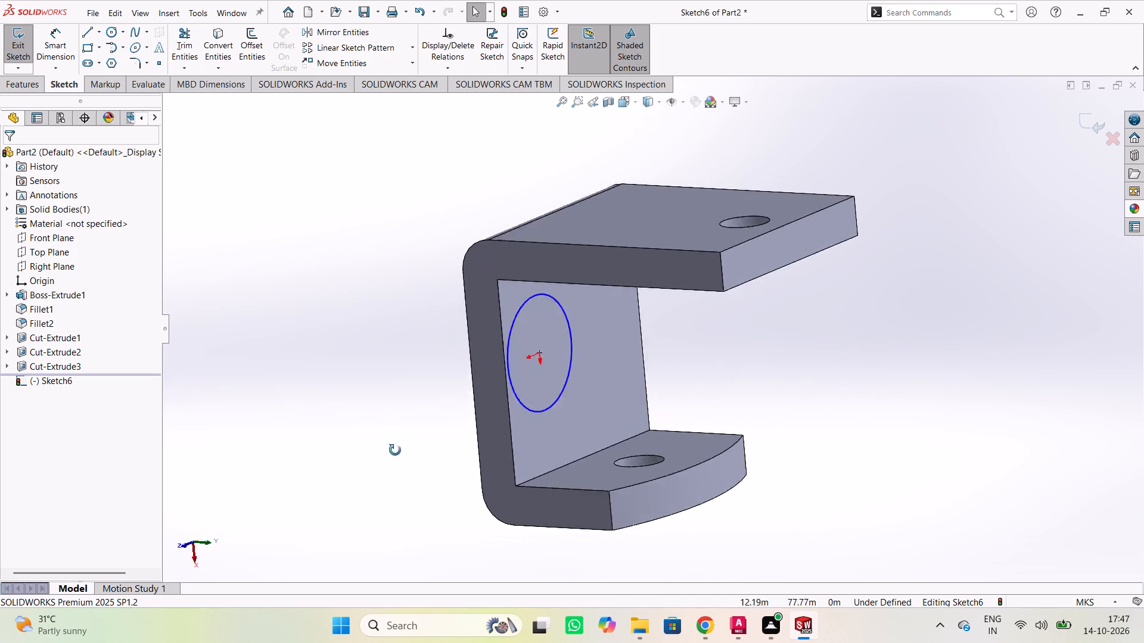
middle_drag(395, 450, 354, 410)
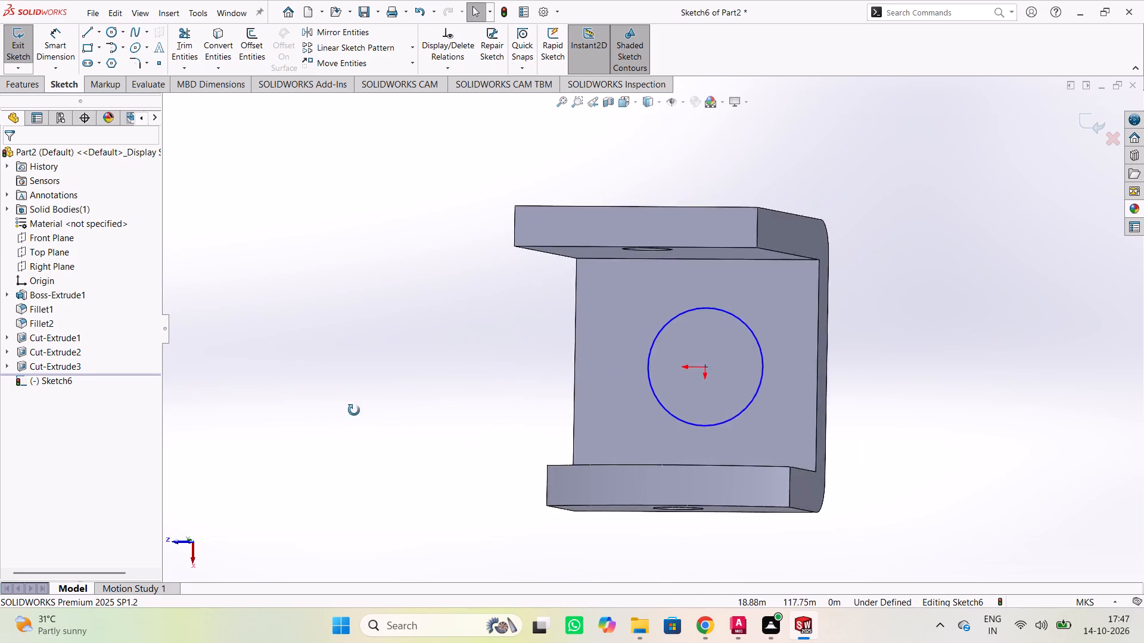
middle_drag(354, 410, 730, 320)
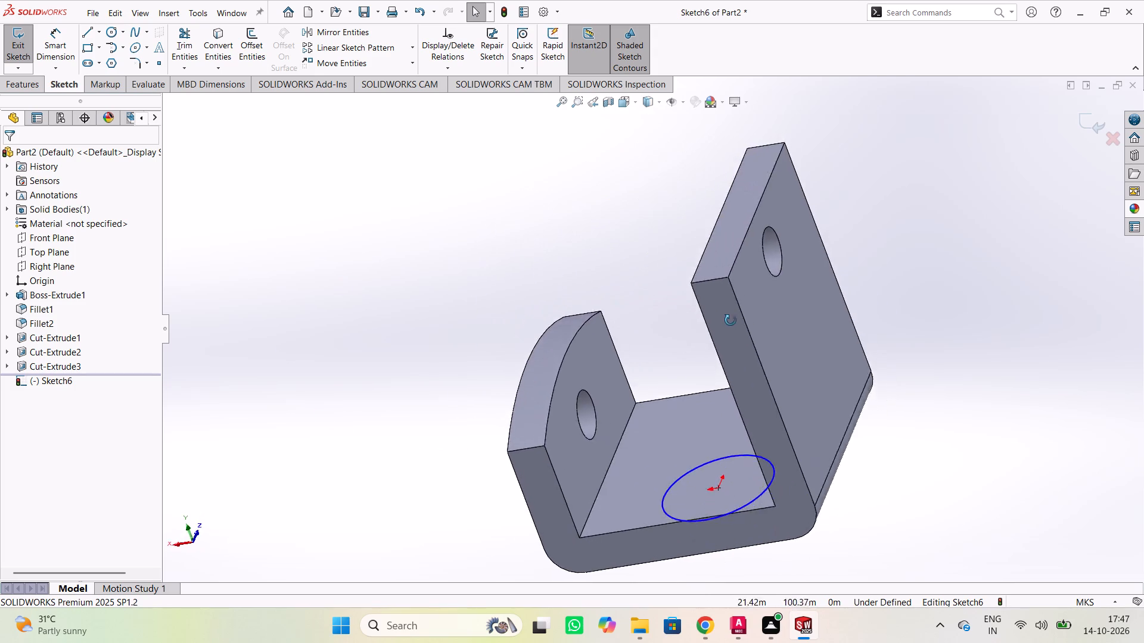
Inspect the U-shaped part from the outside, inside and underside, comparing the base circle's placement with both arms and their holes.
middle_drag(730, 320, 392, 255)
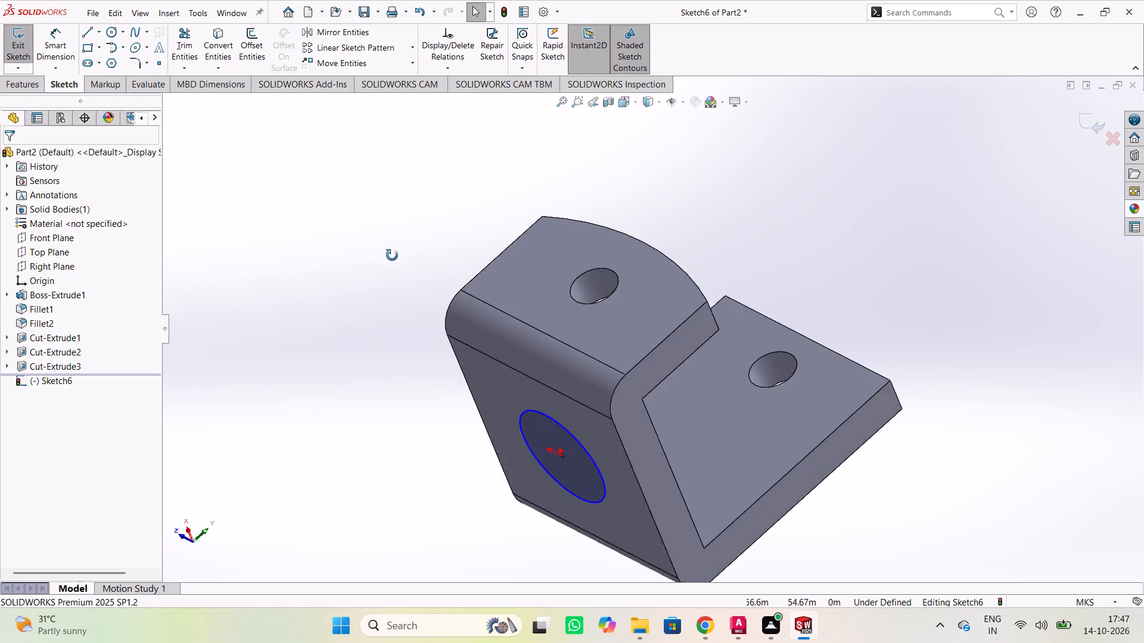
middle_drag(392, 255, 881, 470)
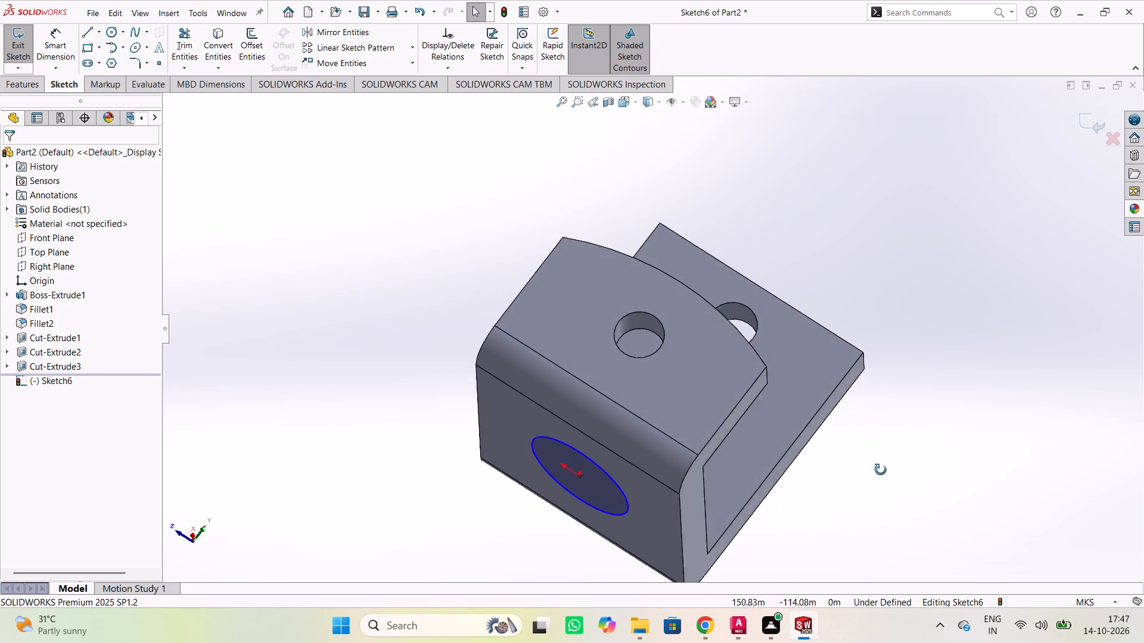
middle_drag(881, 470, 216, 217)
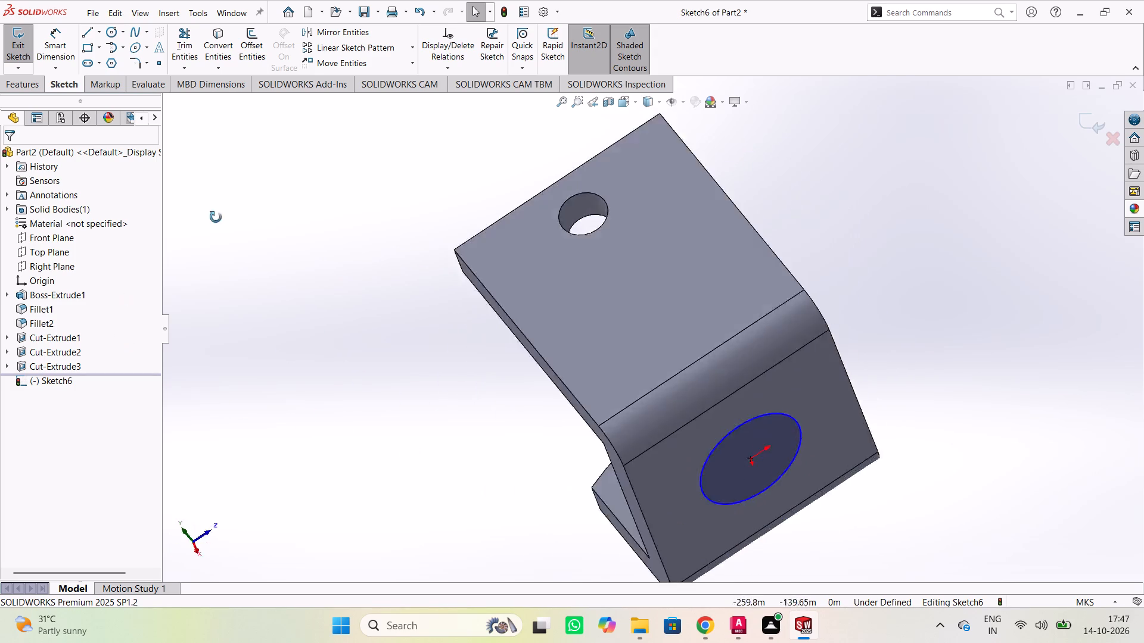
middle_drag(216, 217, 717, 219)
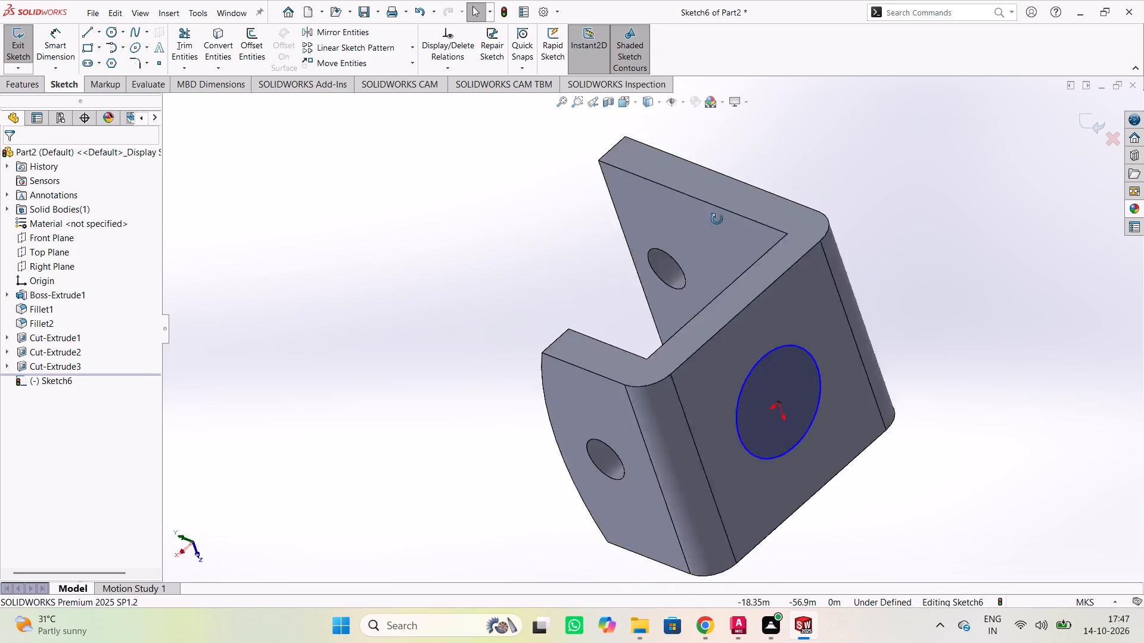
middle_drag(717, 219, 748, 209)
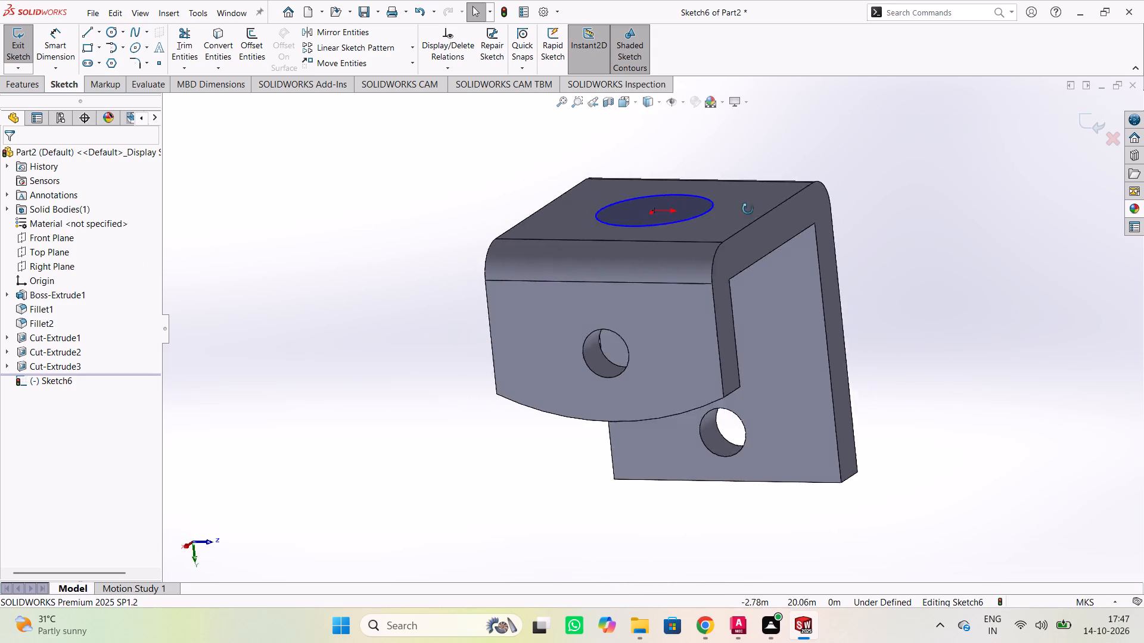
middle_drag(748, 209, 664, 490)
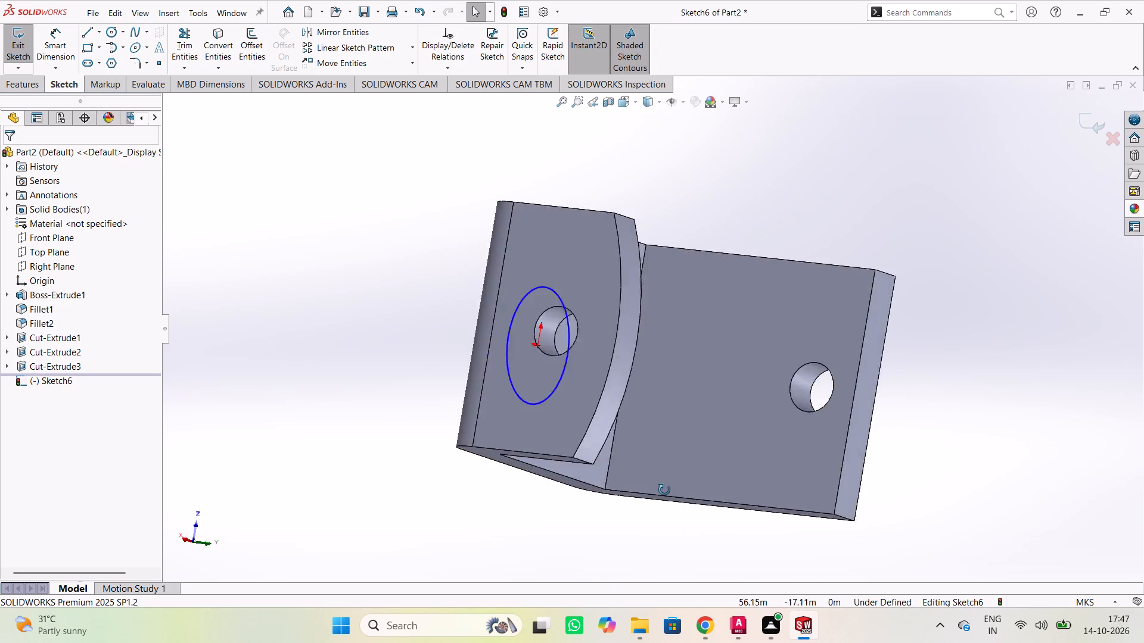
middle_drag(664, 490, 889, 308)
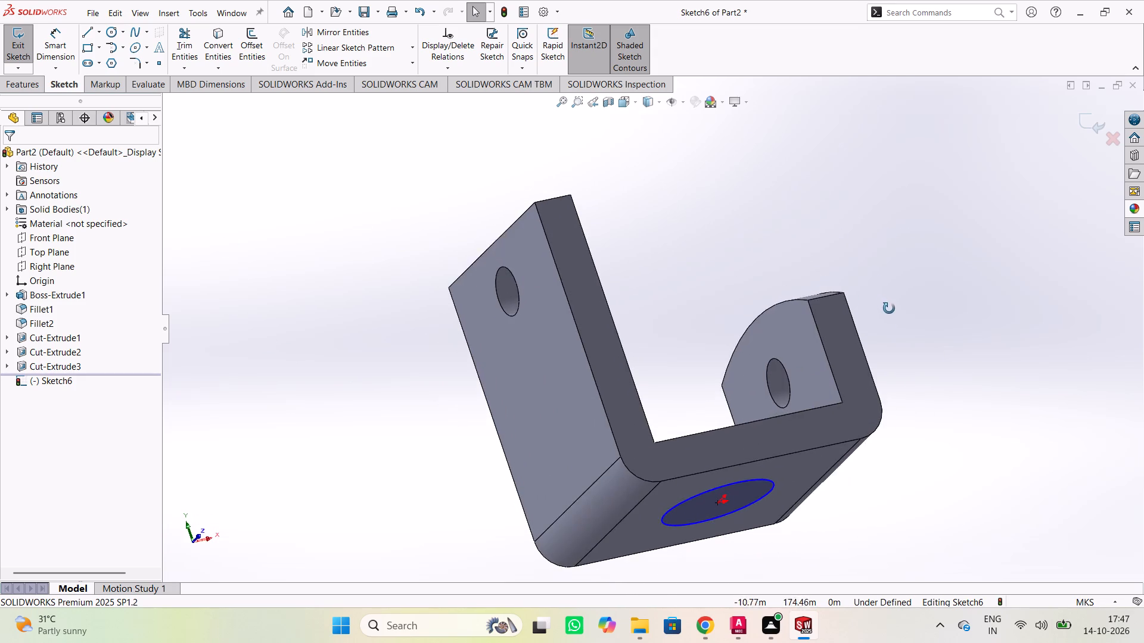
middle_drag(889, 308, 891, 189)
middle_drag(1026, 234, 978, 337)
middle_drag(923, 232, 760, 299)
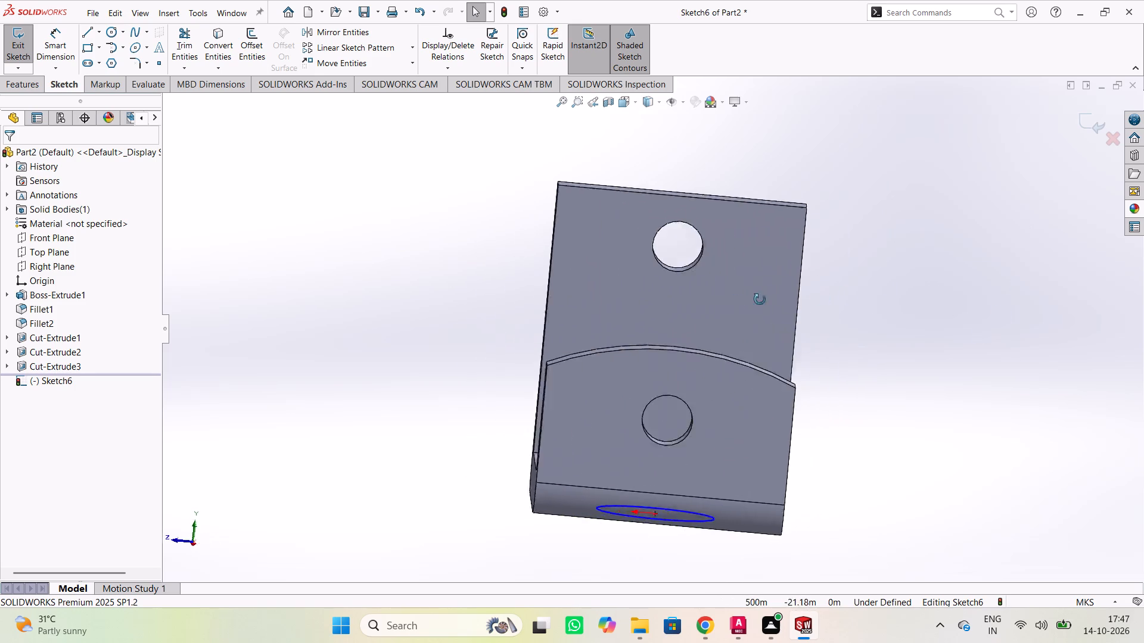
middle_drag(760, 299, 738, 302)
middle_drag(784, 143, 611, 224)
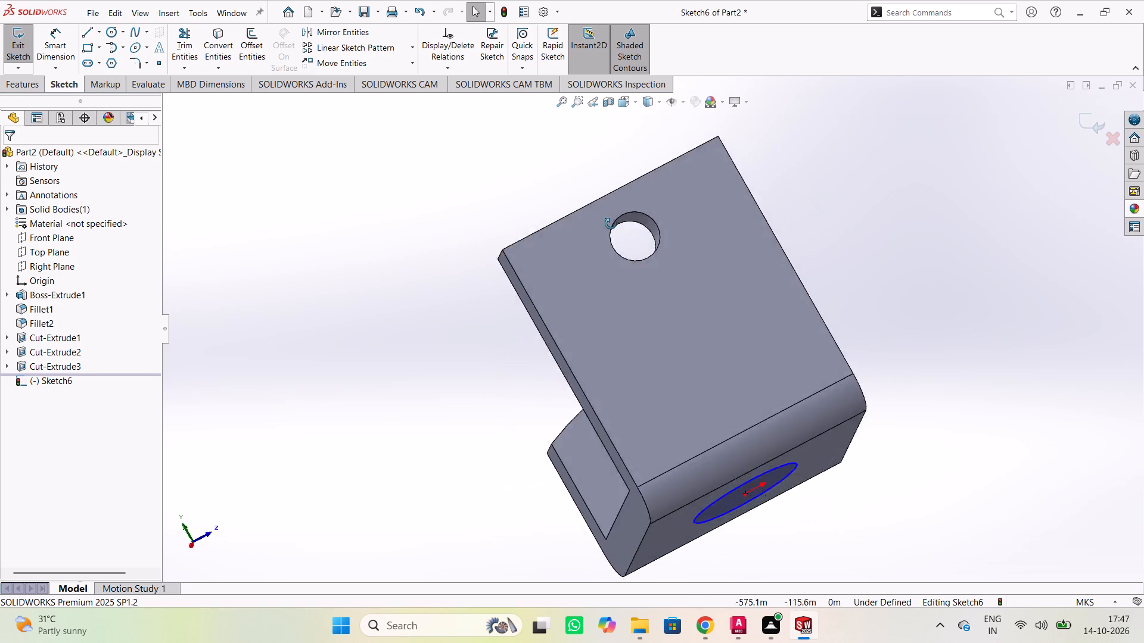
middle_drag(611, 224, 453, 219)
middle_drag(835, 235, 664, 304)
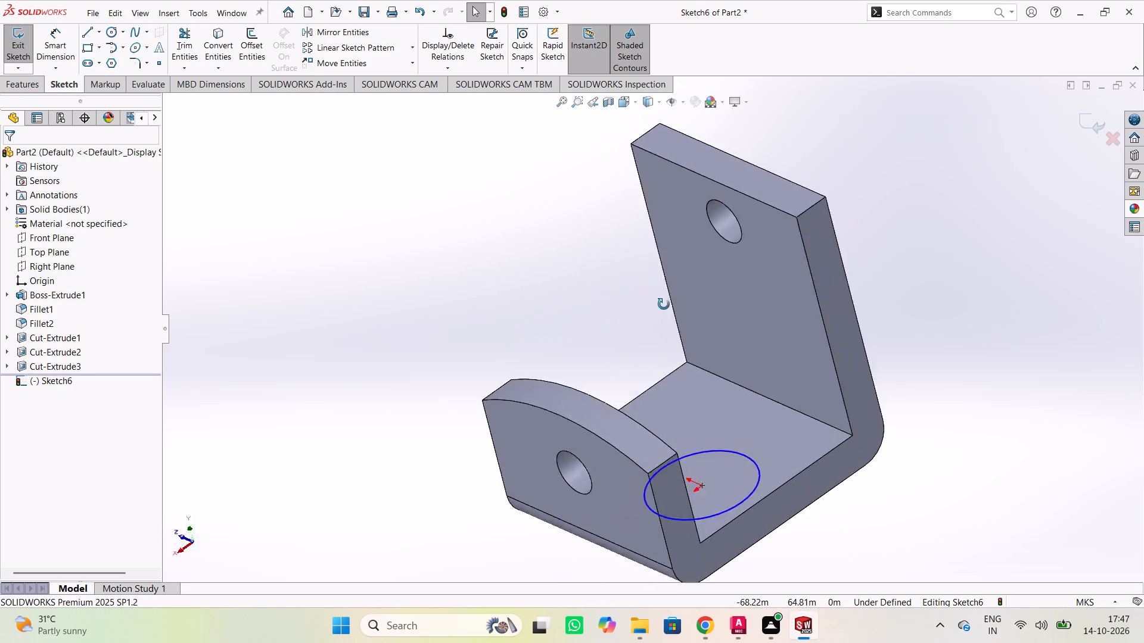
middle_drag(664, 304, 634, 291)
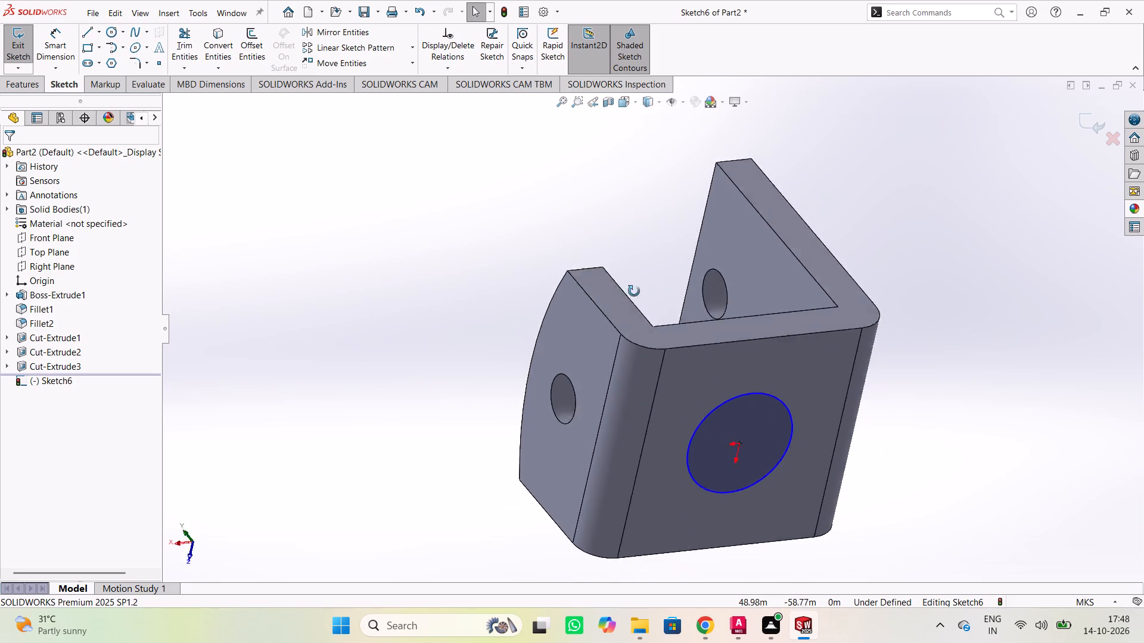
middle_drag(634, 291, 652, 173)
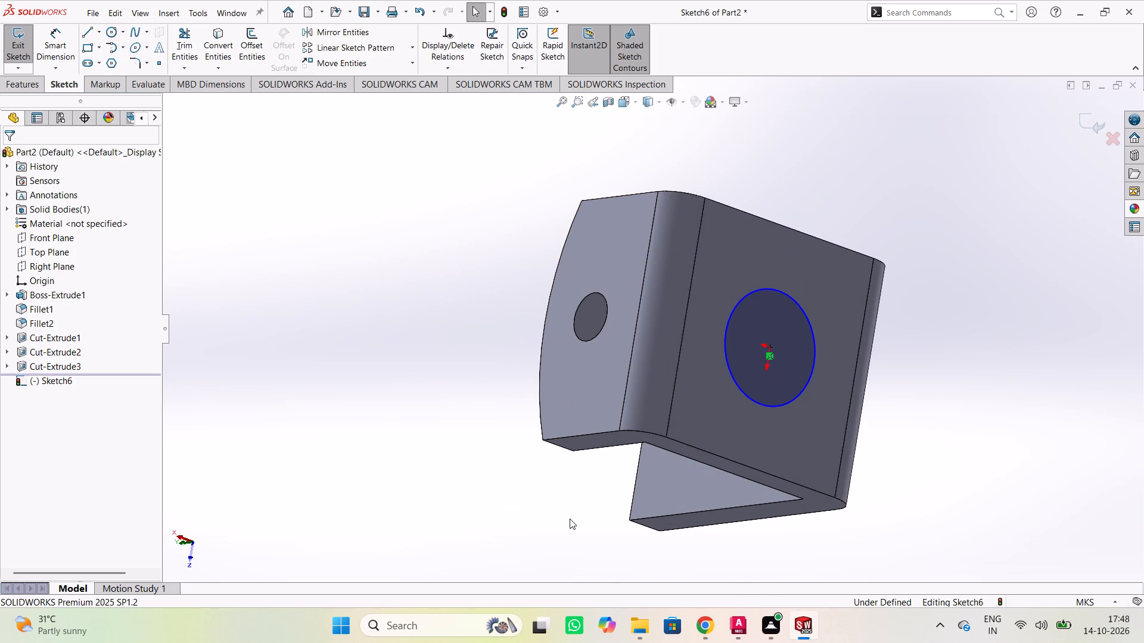
middle_drag(580, 475, 943, 426)
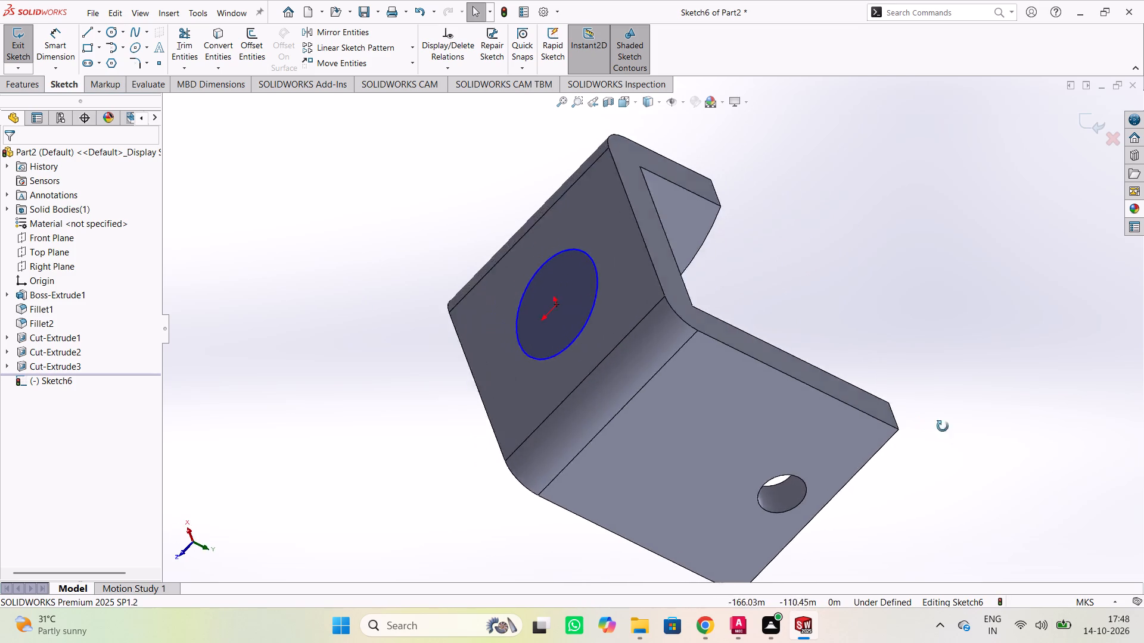
middle_drag(943, 426, 980, 426)
middle_drag(823, 120, 878, 251)
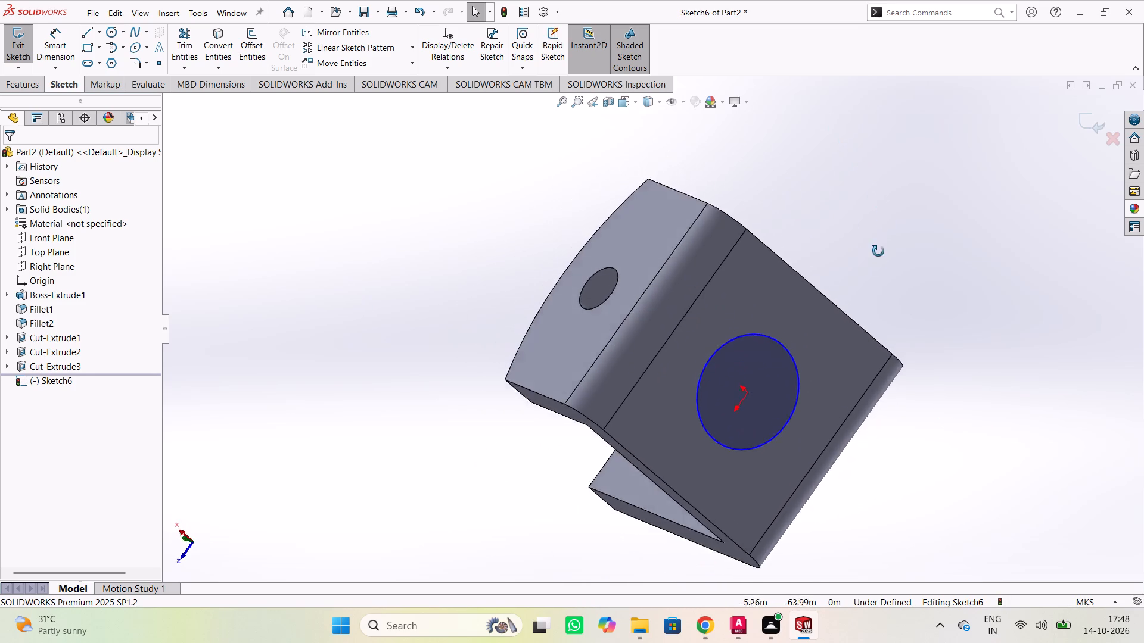
middle_drag(878, 251, 396, 340)
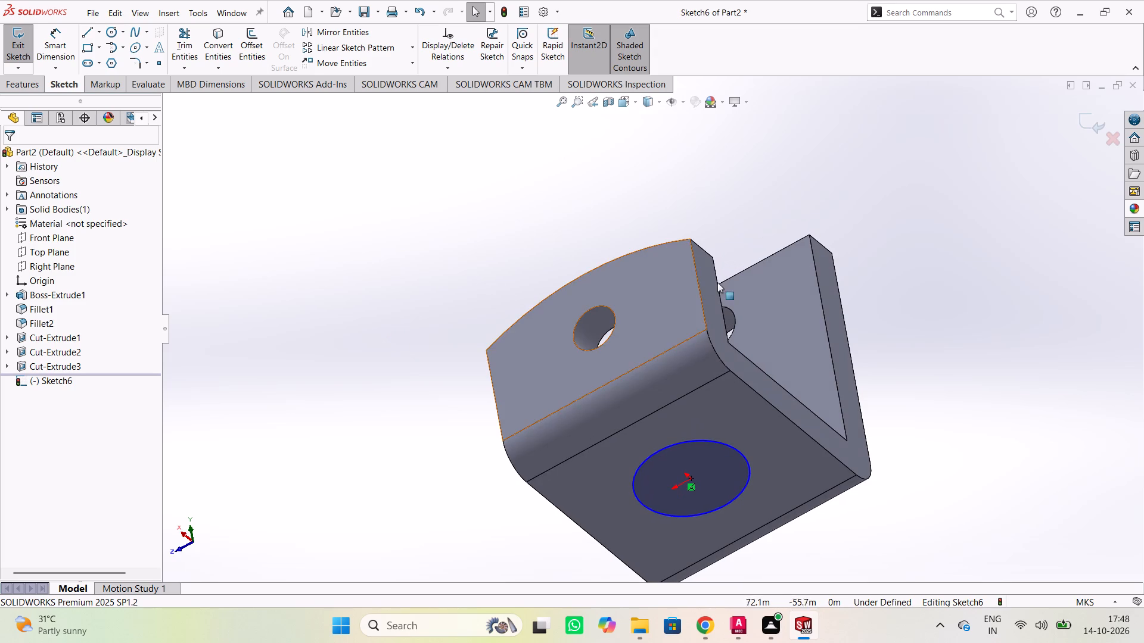
middle_drag(932, 293, 944, 279)
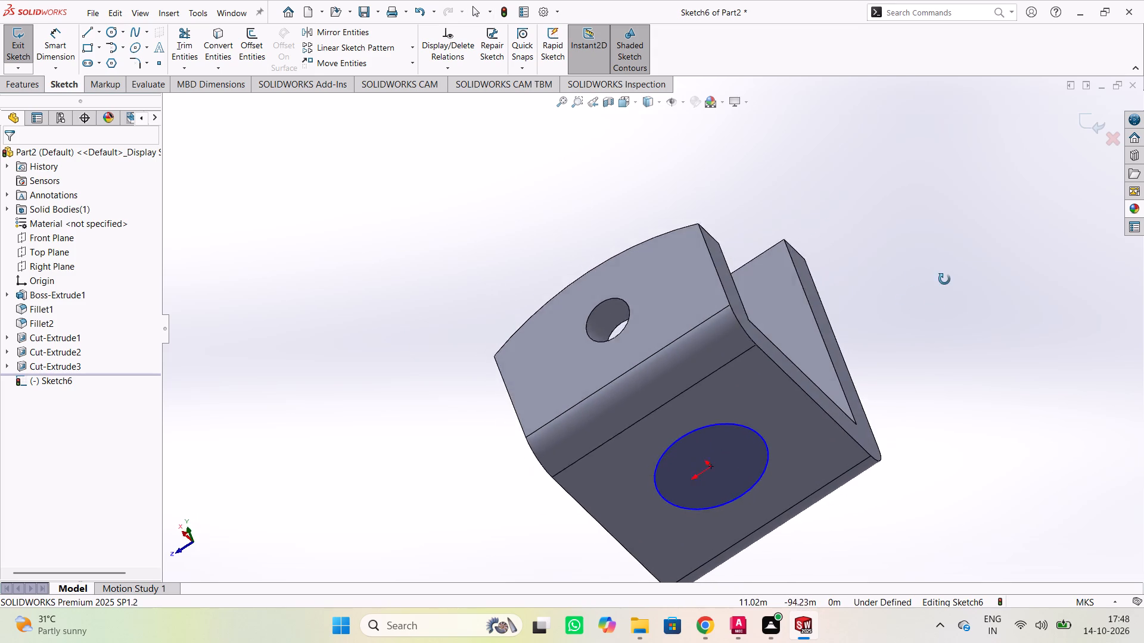
middle_drag(944, 279, 965, 297)
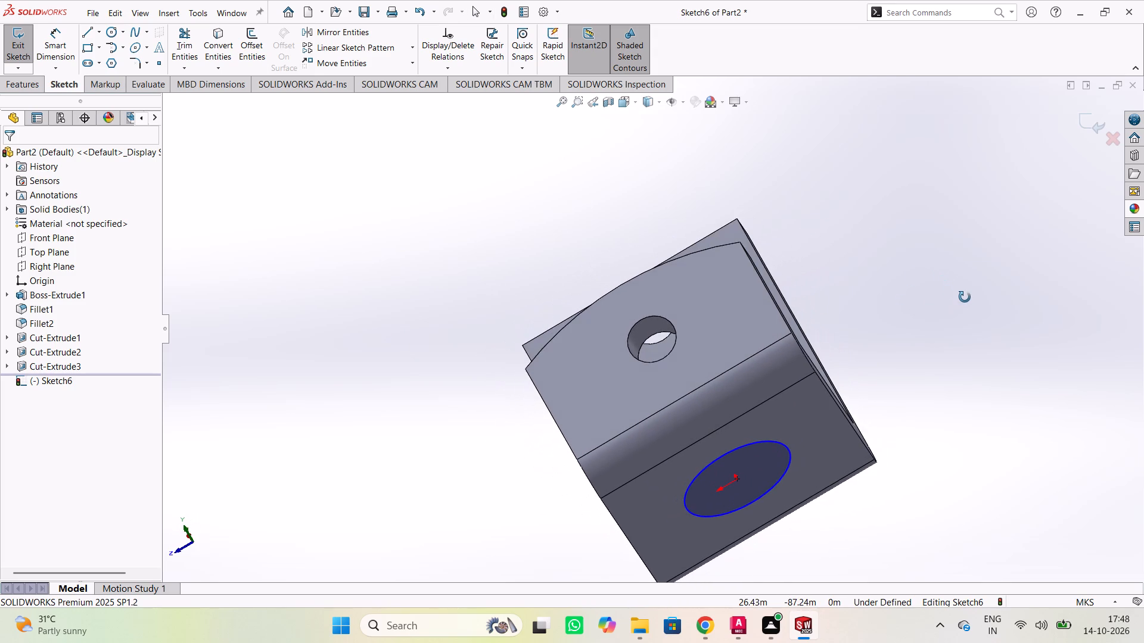
middle_drag(965, 297, 965, 289)
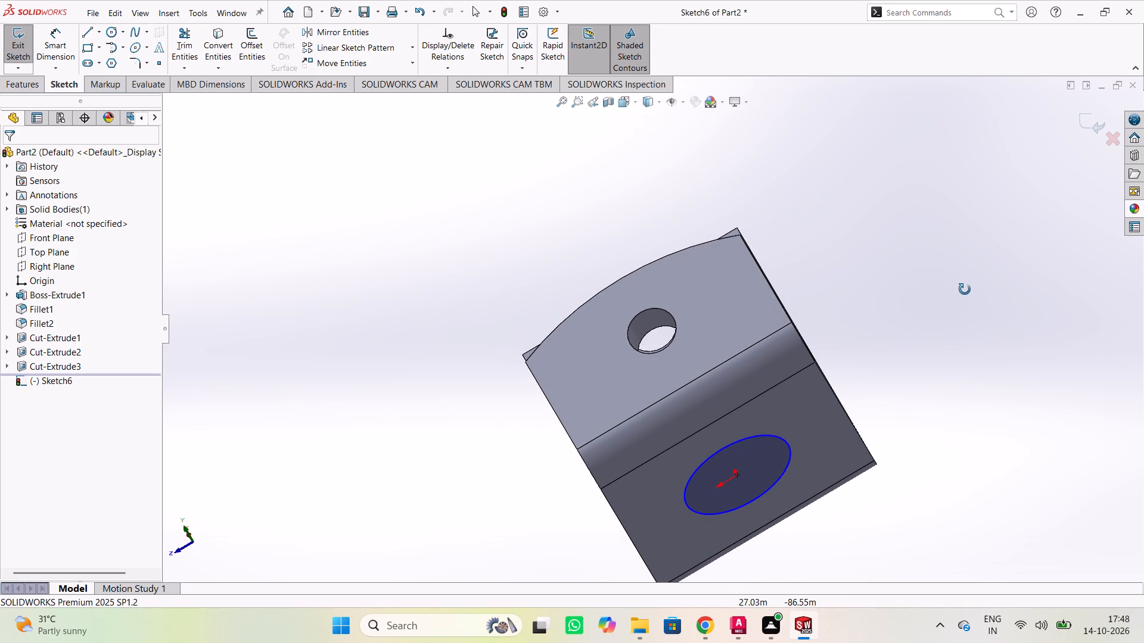
middle_drag(965, 289, 304, 350)
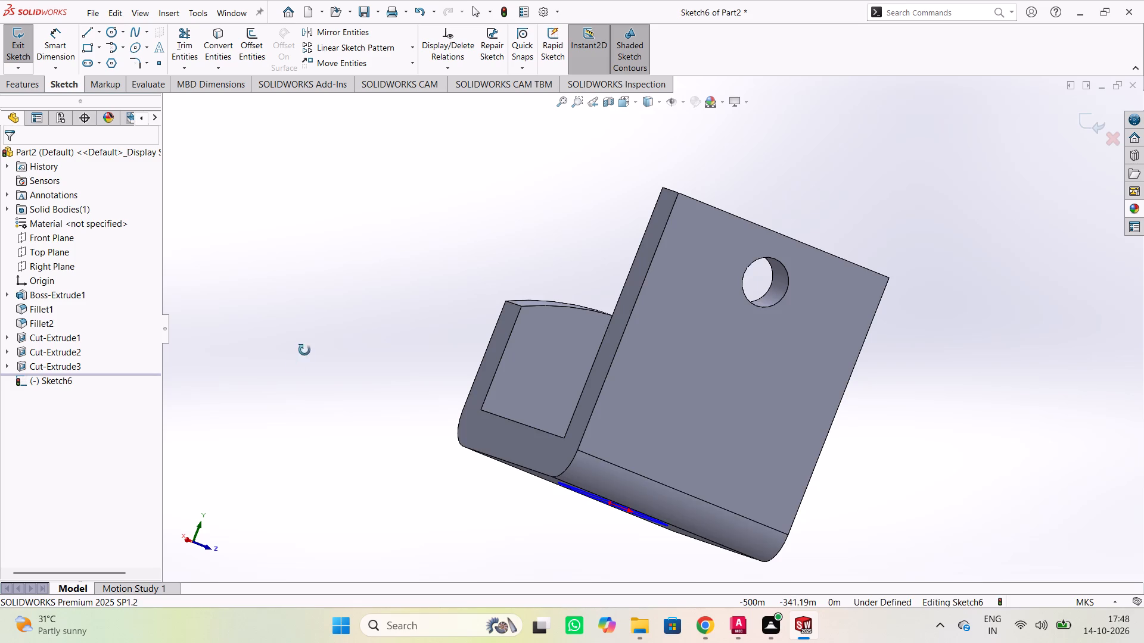
middle_drag(304, 350, 296, 354)
middle_drag(950, 216, 810, 452)
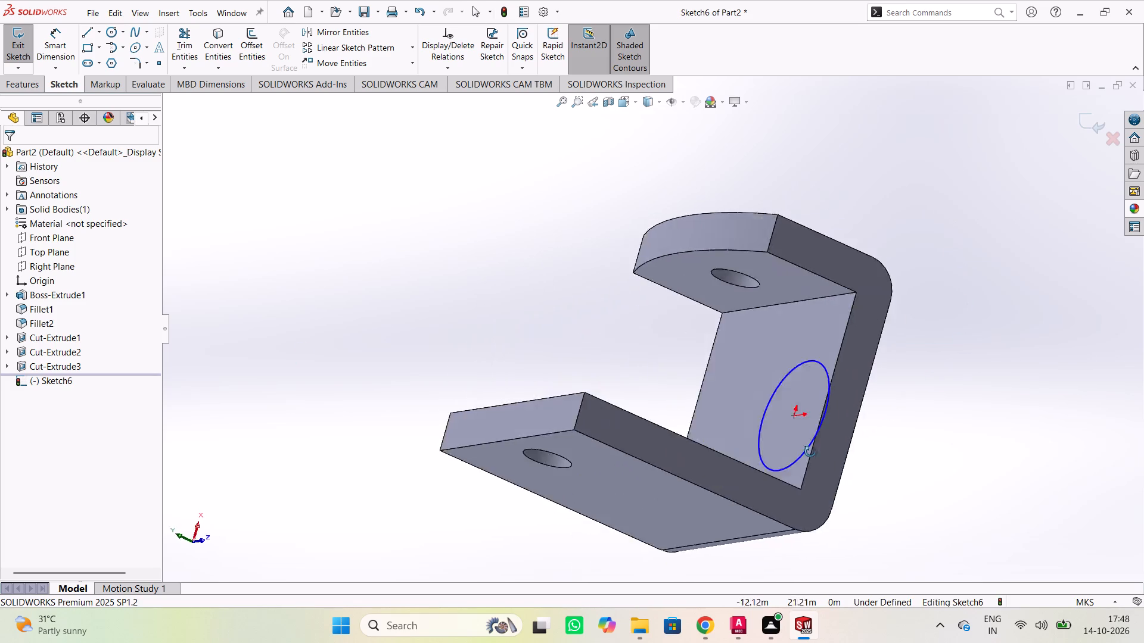
middle_drag(810, 452, 905, 484)
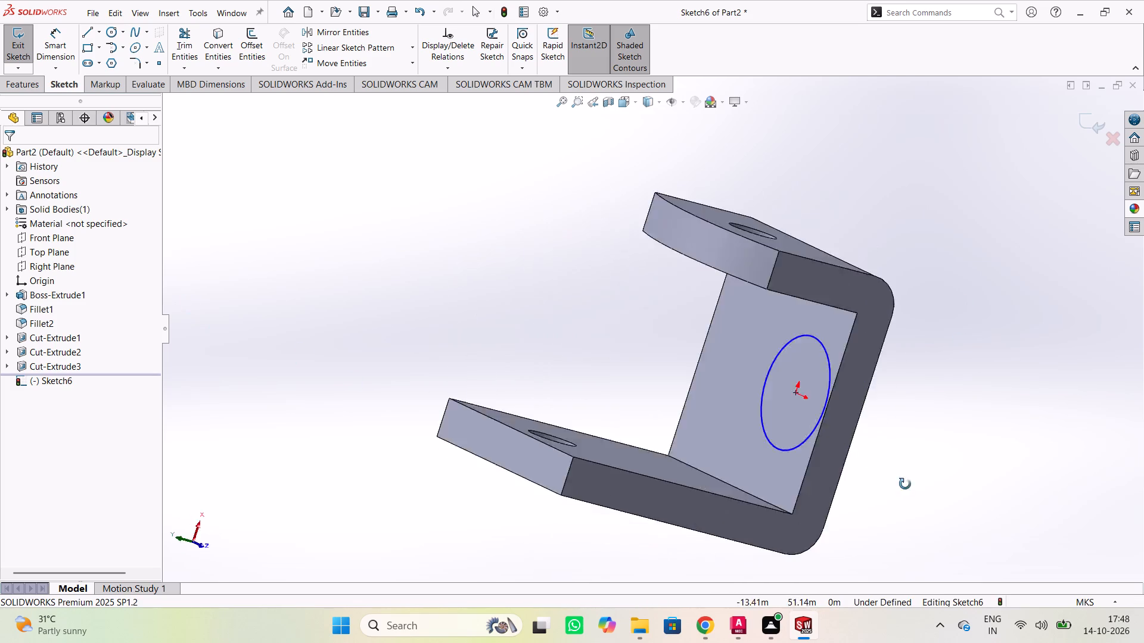
middle_drag(905, 484, 655, 464)
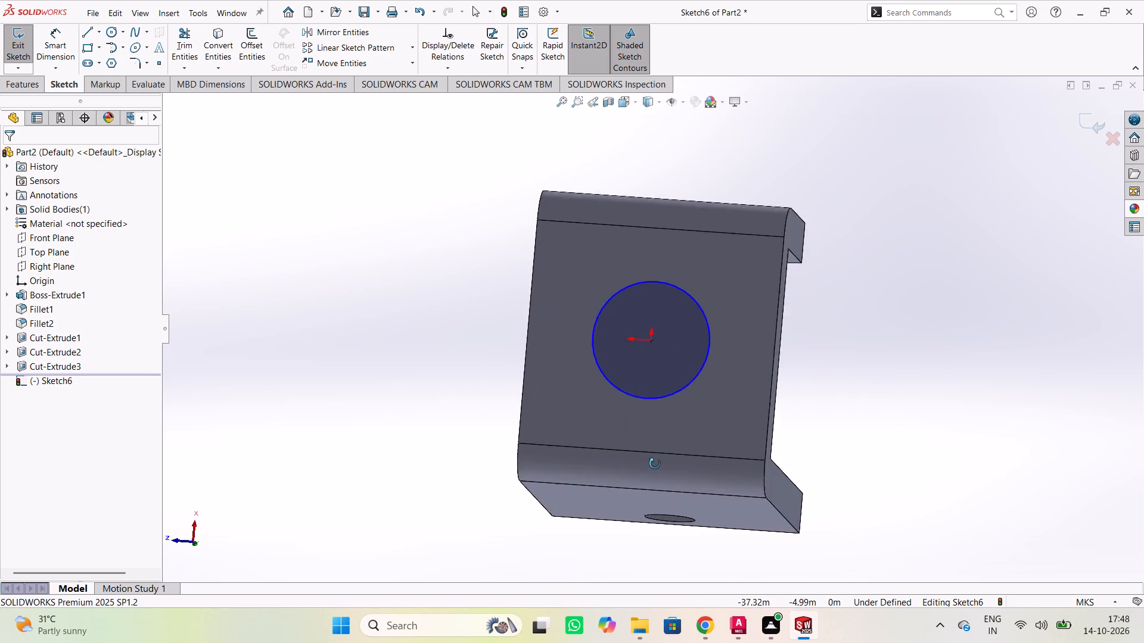
middle_drag(655, 464, 716, 195)
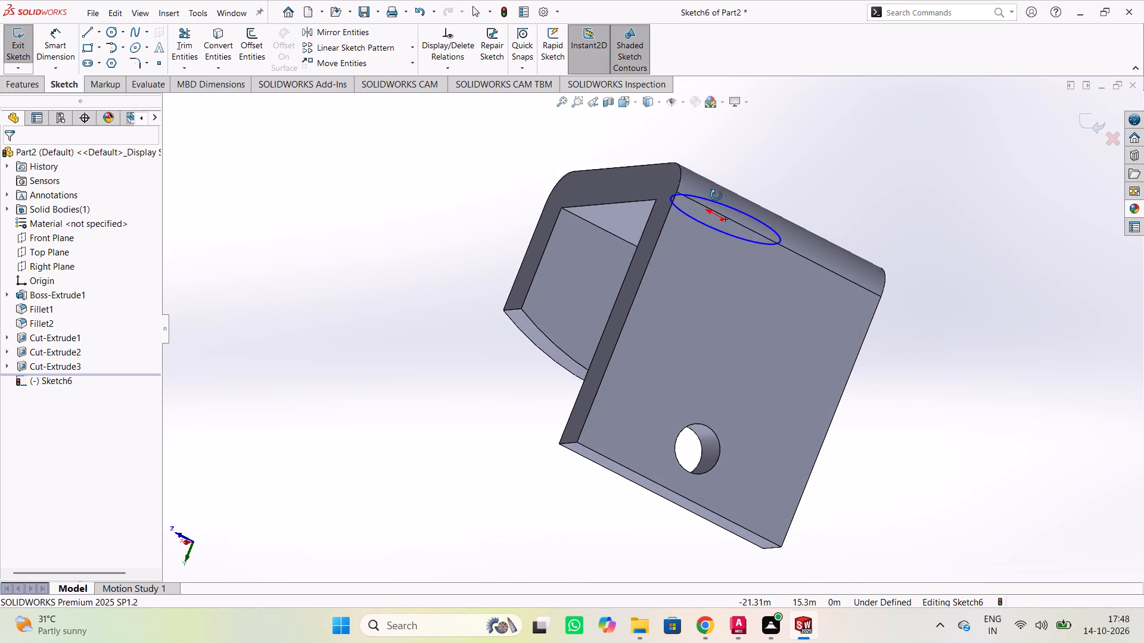
middle_drag(716, 195, 713, 208)
middle_click(709, 242)
middle_drag(711, 265, 714, 280)
middle_drag(911, 472, 906, 428)
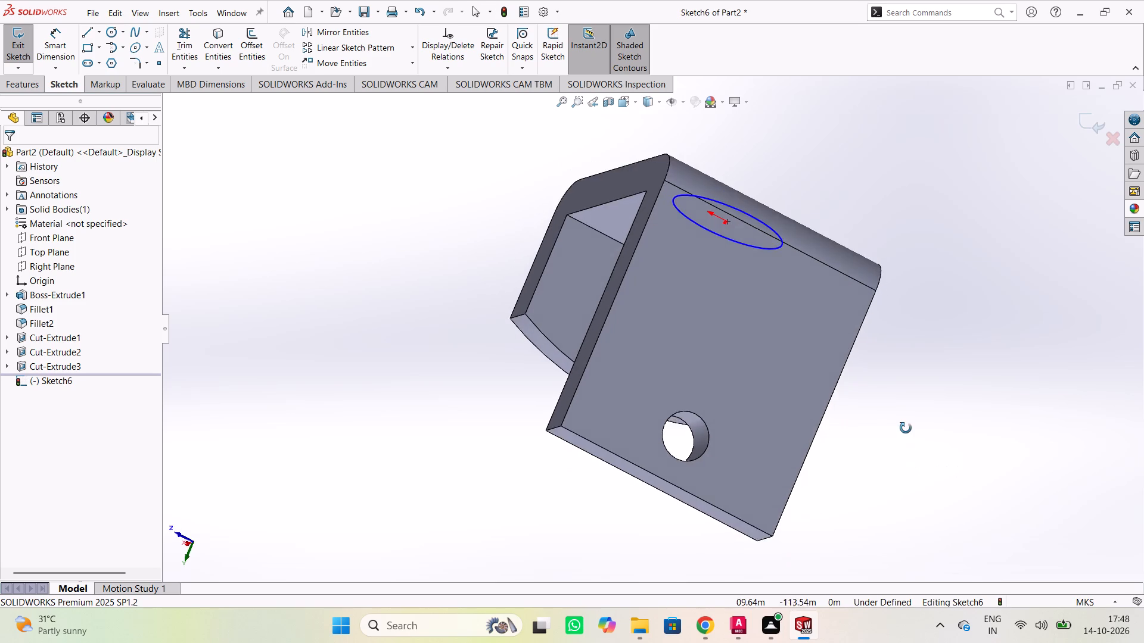
middle_drag(906, 428, 897, 356)
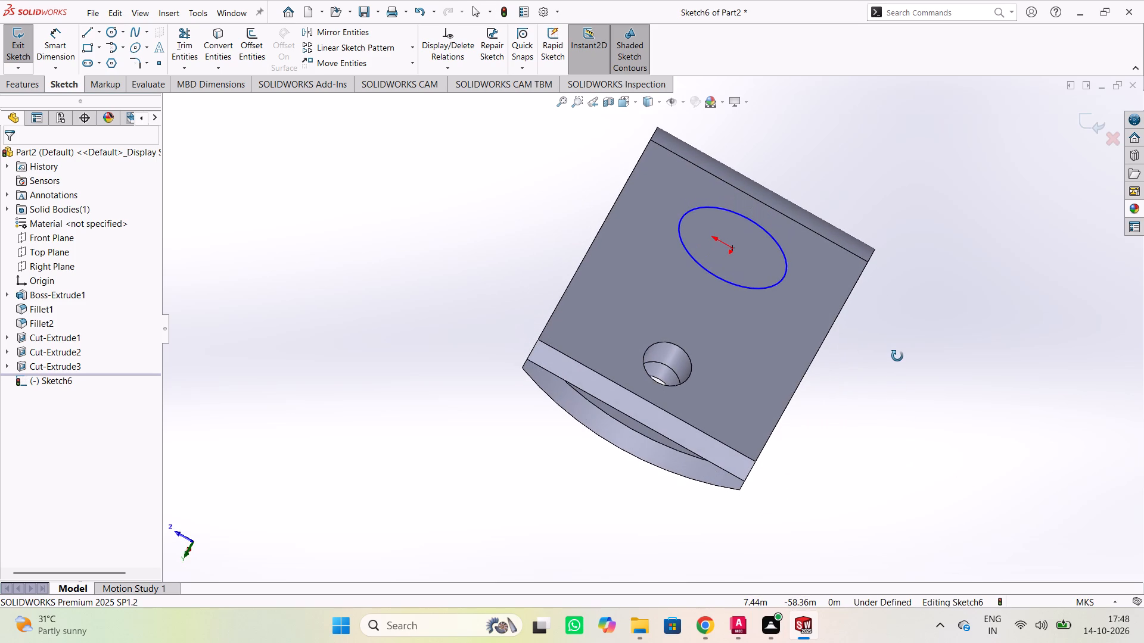
middle_drag(897, 356, 894, 359)
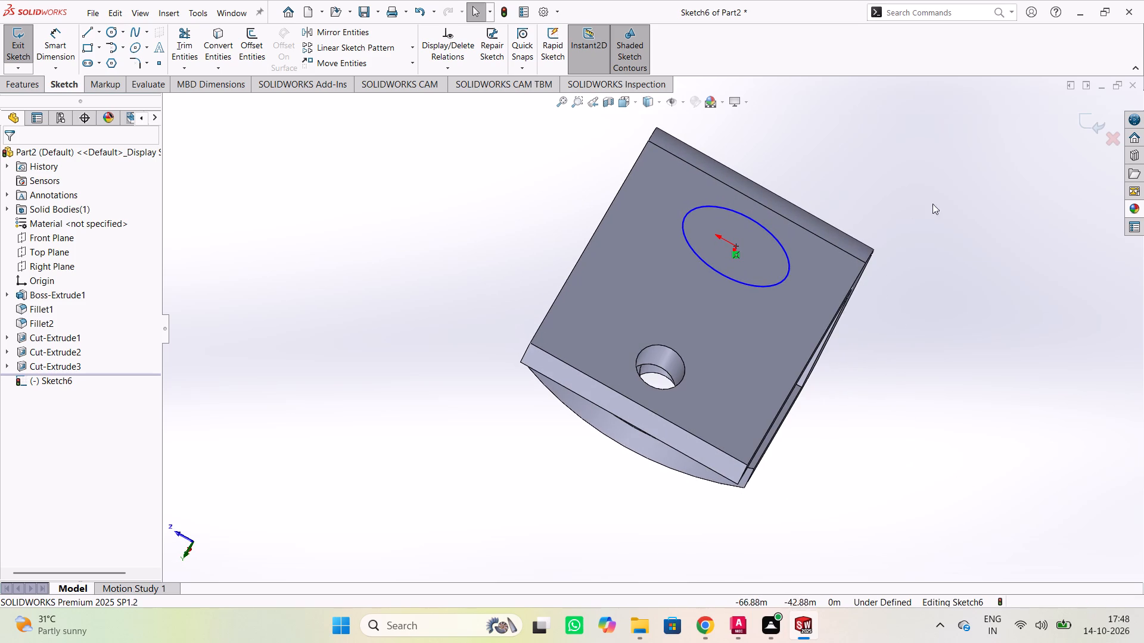
middle_drag(983, 153, 872, 308)
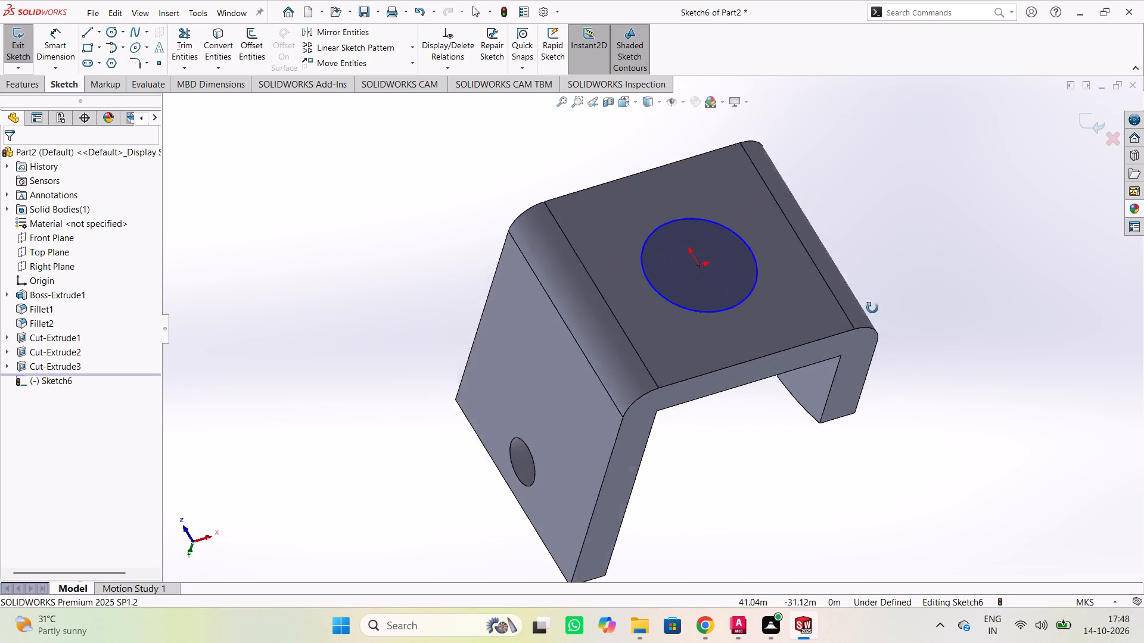
middle_drag(872, 308, 794, 491)
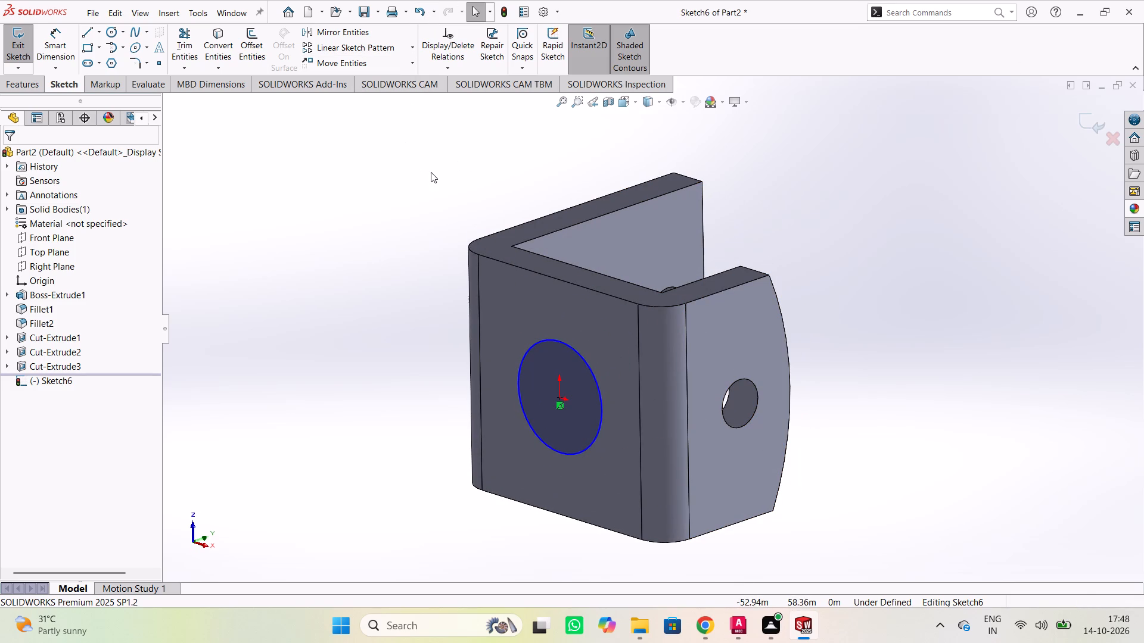
middle_drag(431, 171, 565, 291)
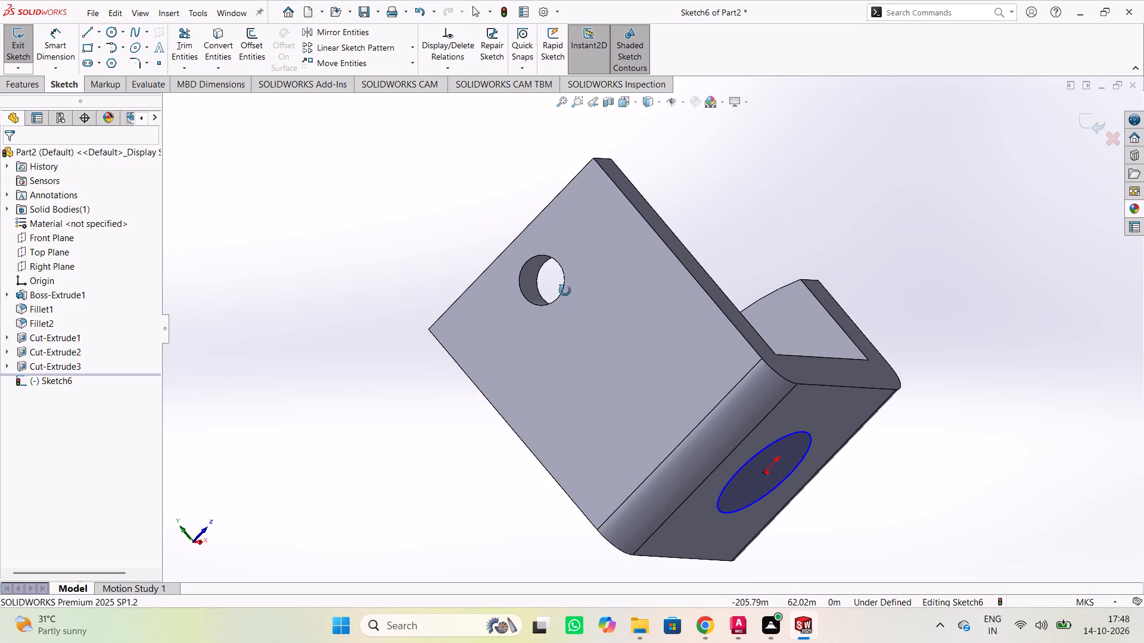
middle_drag(565, 291, 589, 294)
scroll(586, 294, up, 1)
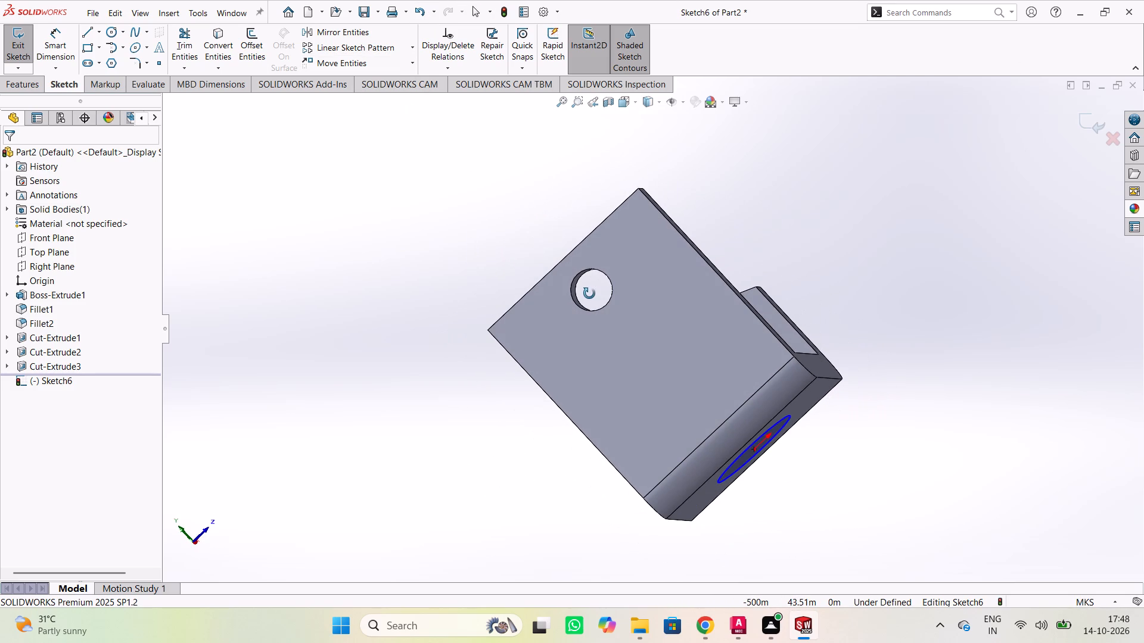
middle_drag(589, 294, 615, 307)
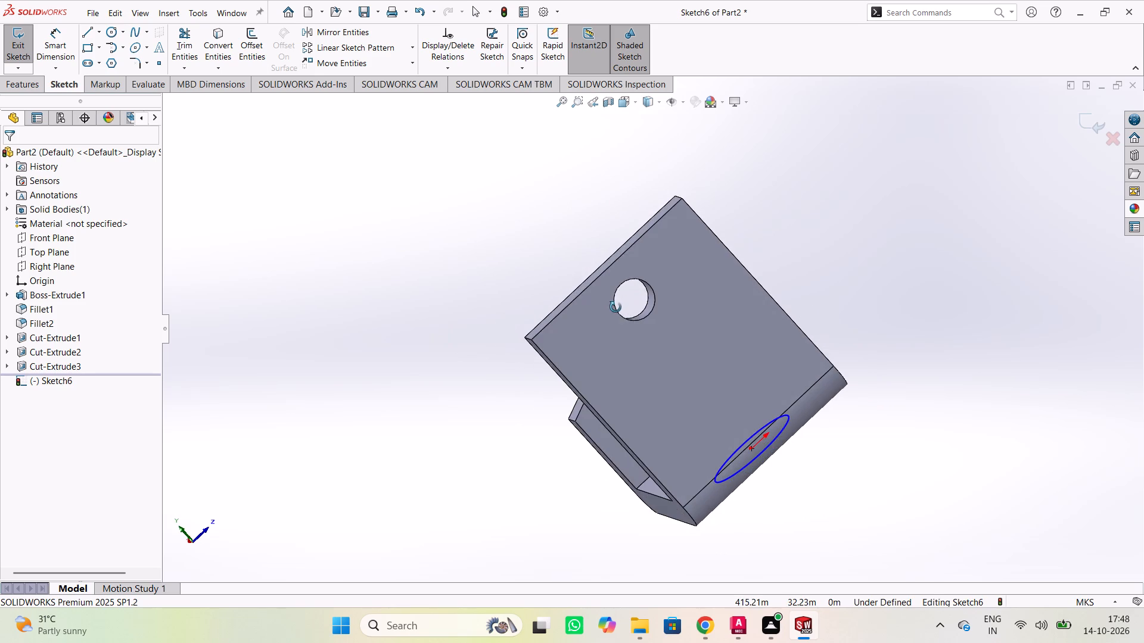
middle_drag(615, 307, 950, 374)
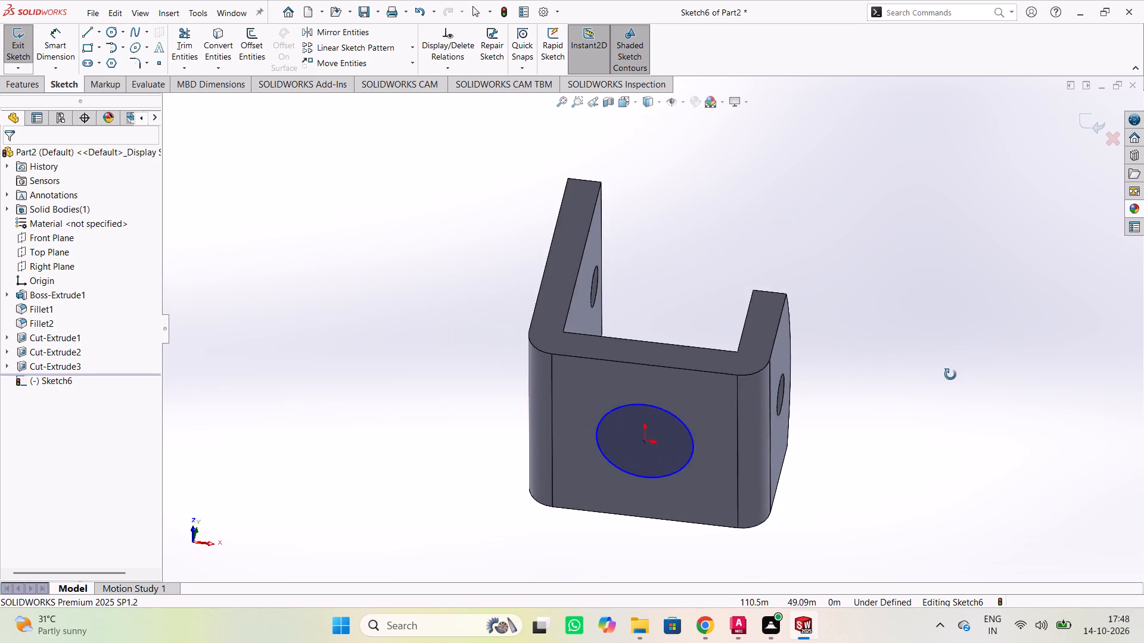
middle_drag(950, 374, 873, 251)
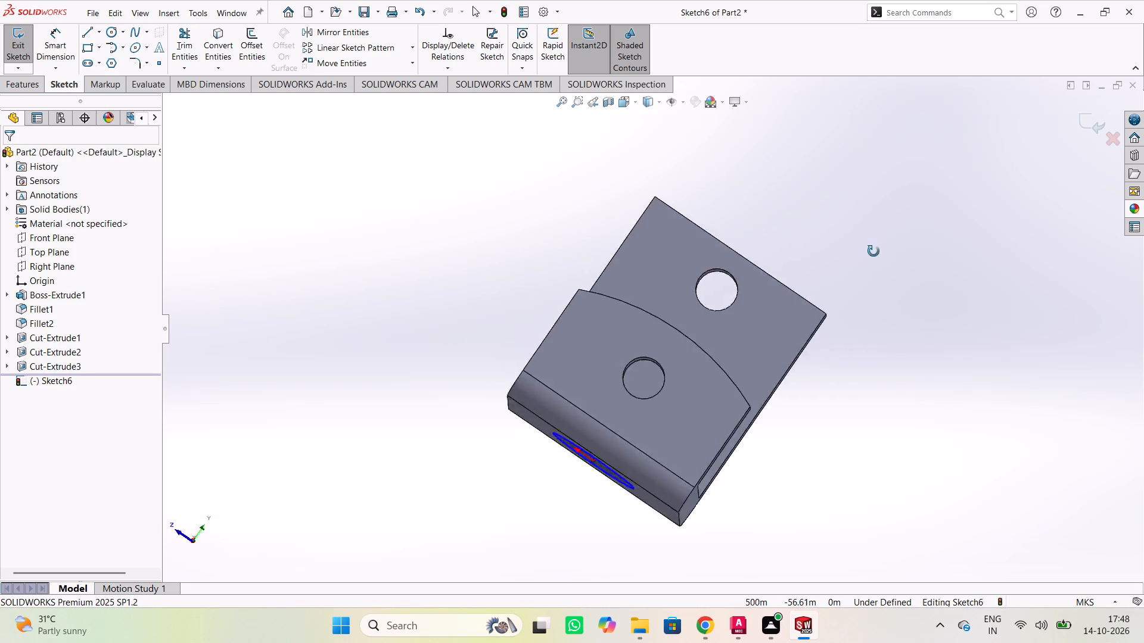
middle_drag(873, 251, 402, 134)
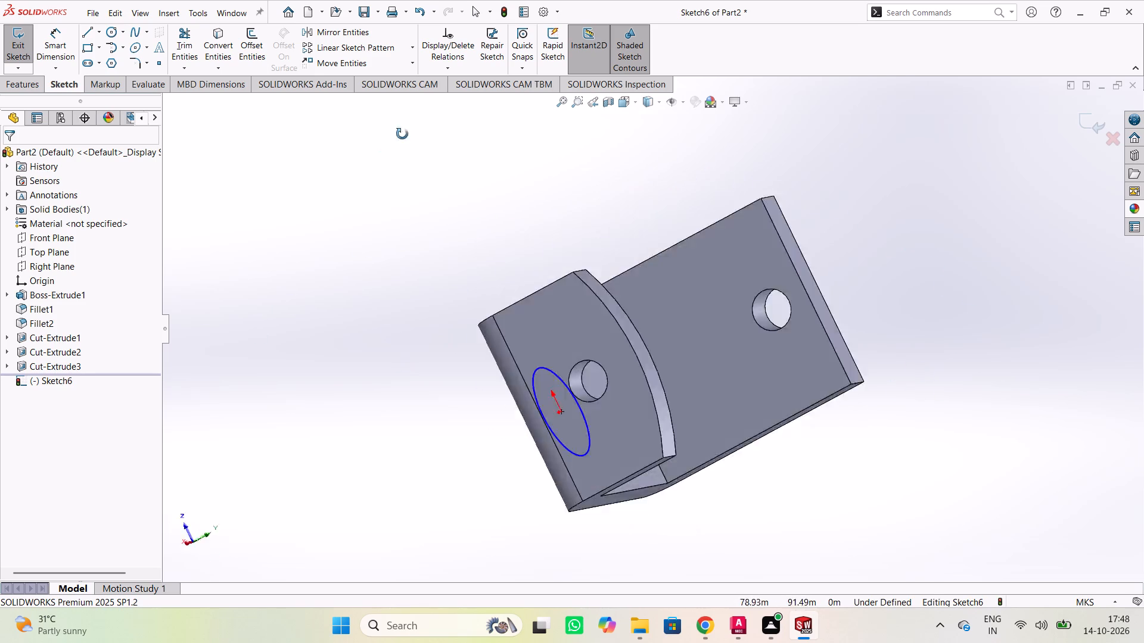
middle_drag(402, 134, 574, 266)
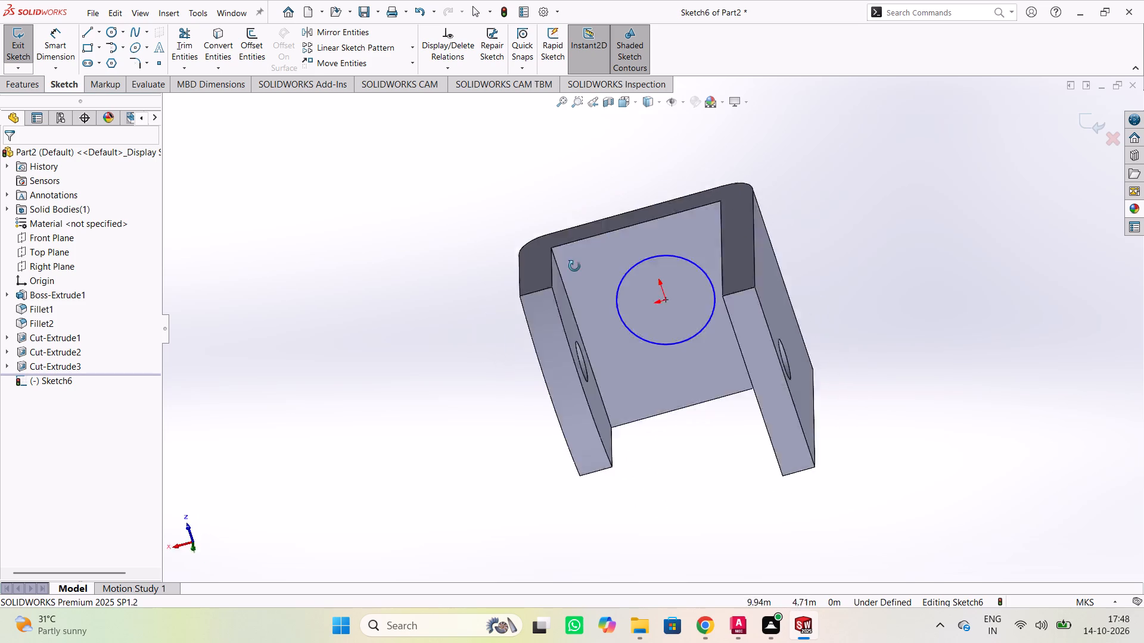
Examine the circle on the base's outer face up close, along with the rounded bends and the holes in both arms.
middle_drag(574, 266, 885, 324)
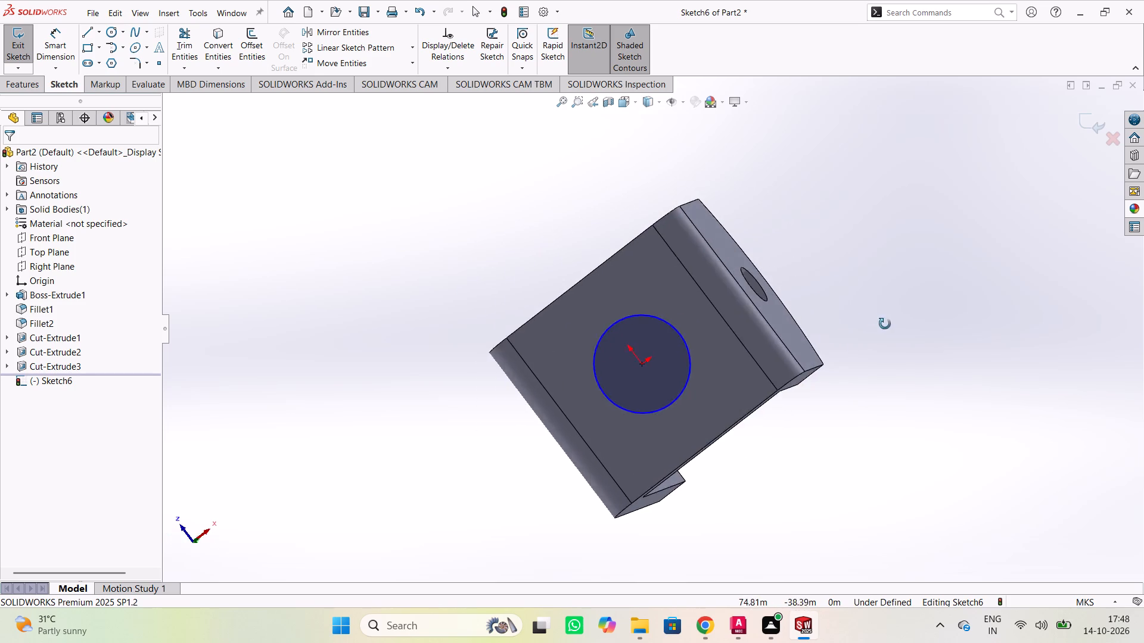
middle_drag(885, 324, 884, 214)
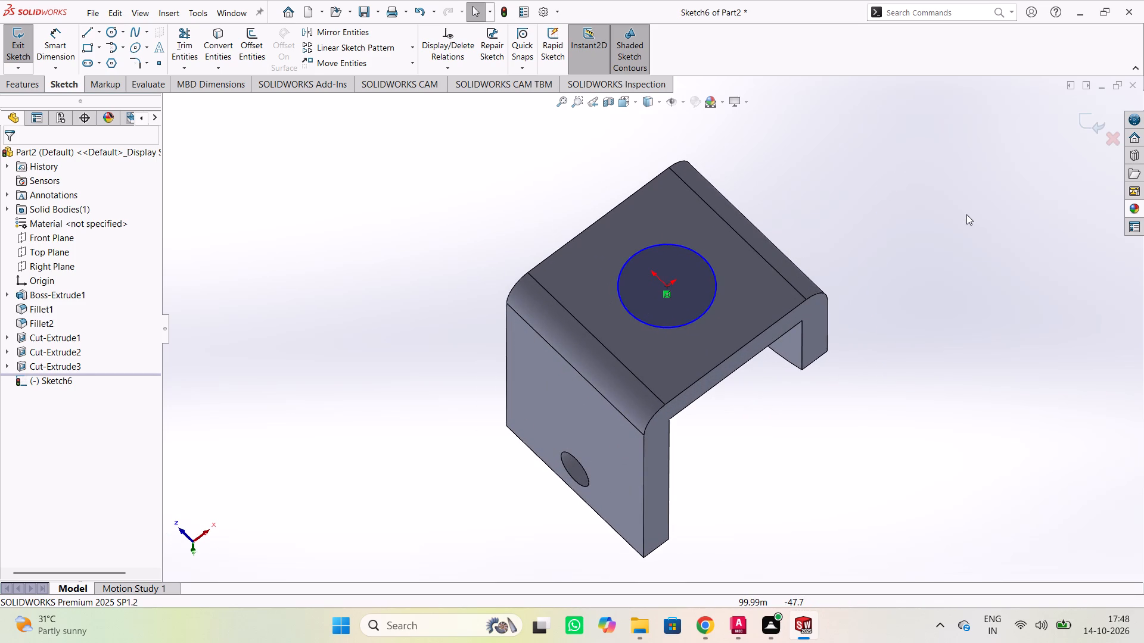
scroll(794, 260, up, 1)
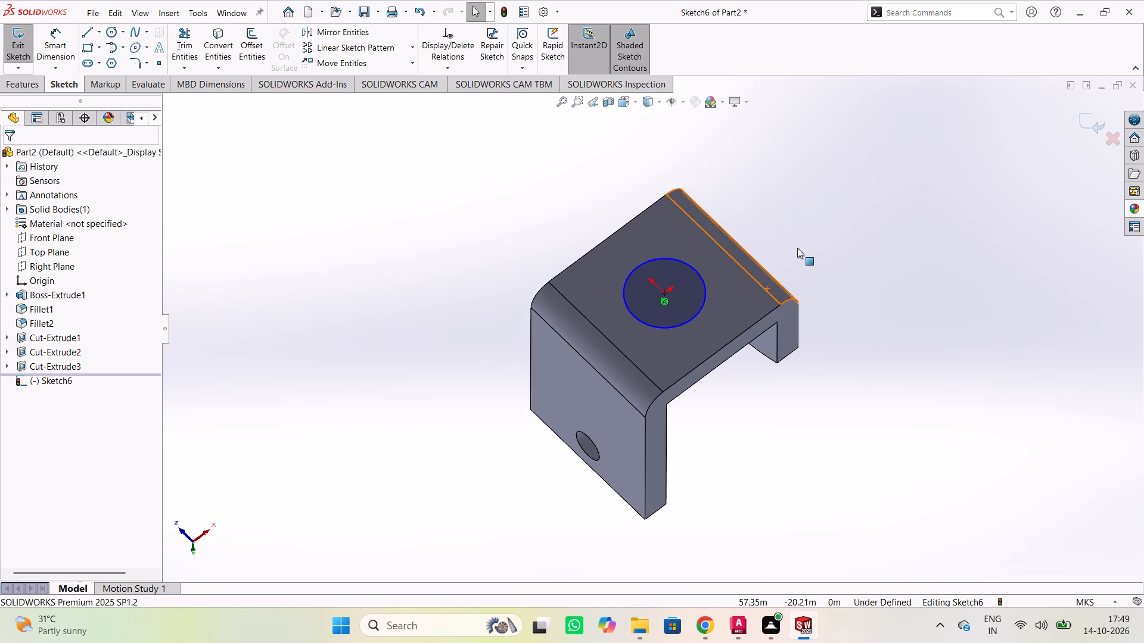
scroll(797, 248, up, 1)
scroll(797, 248, down, 3)
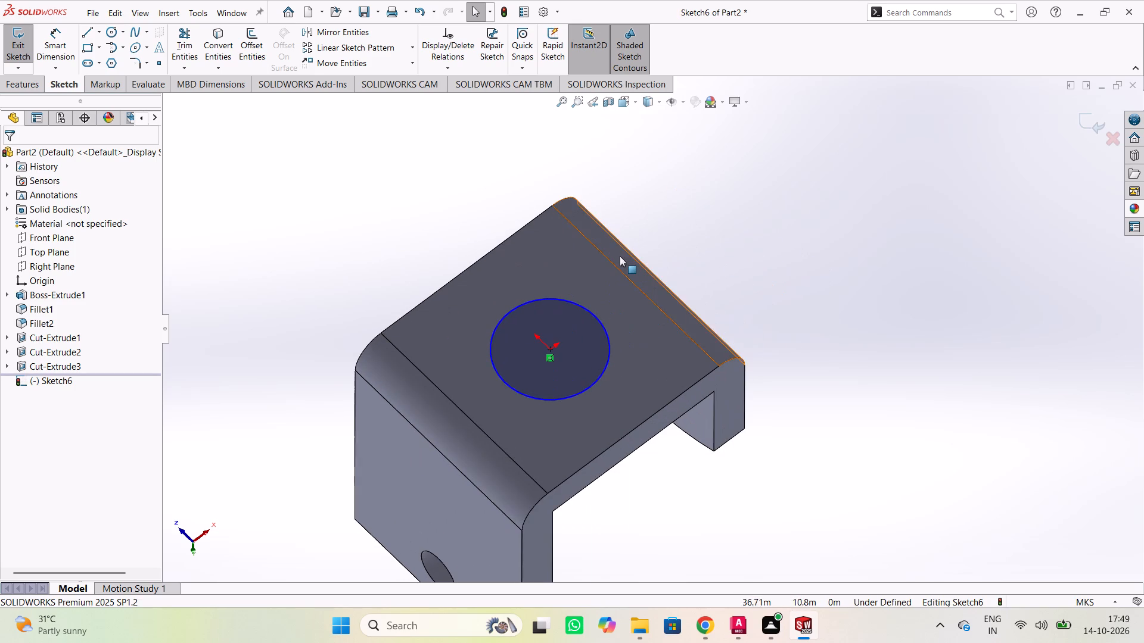
middle_drag(791, 229, 756, 318)
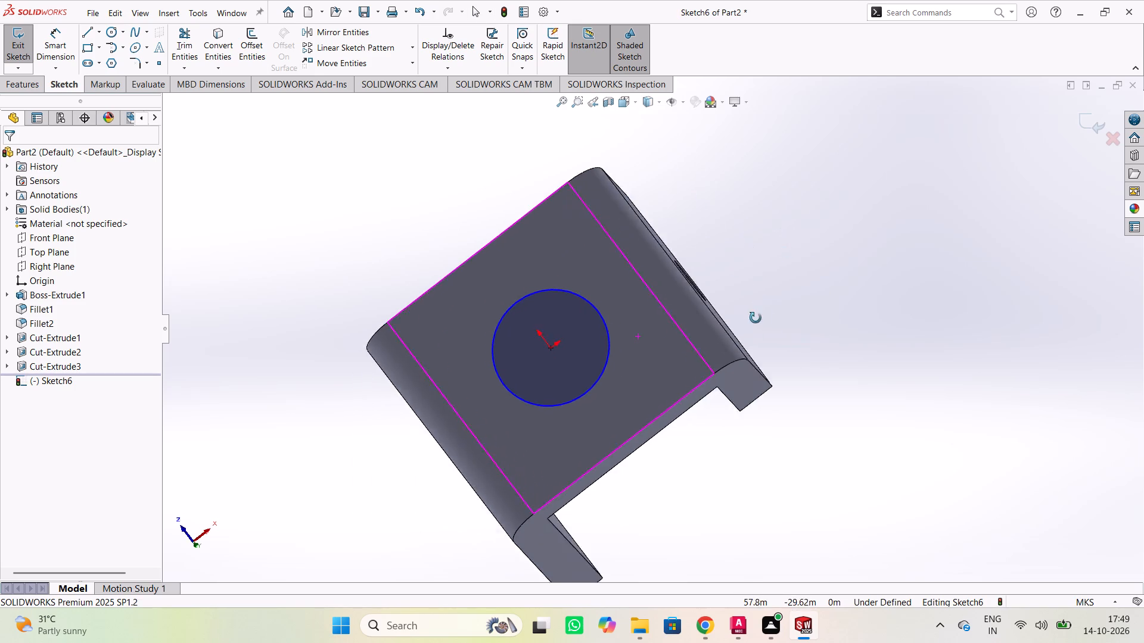
middle_drag(756, 318, 472, 458)
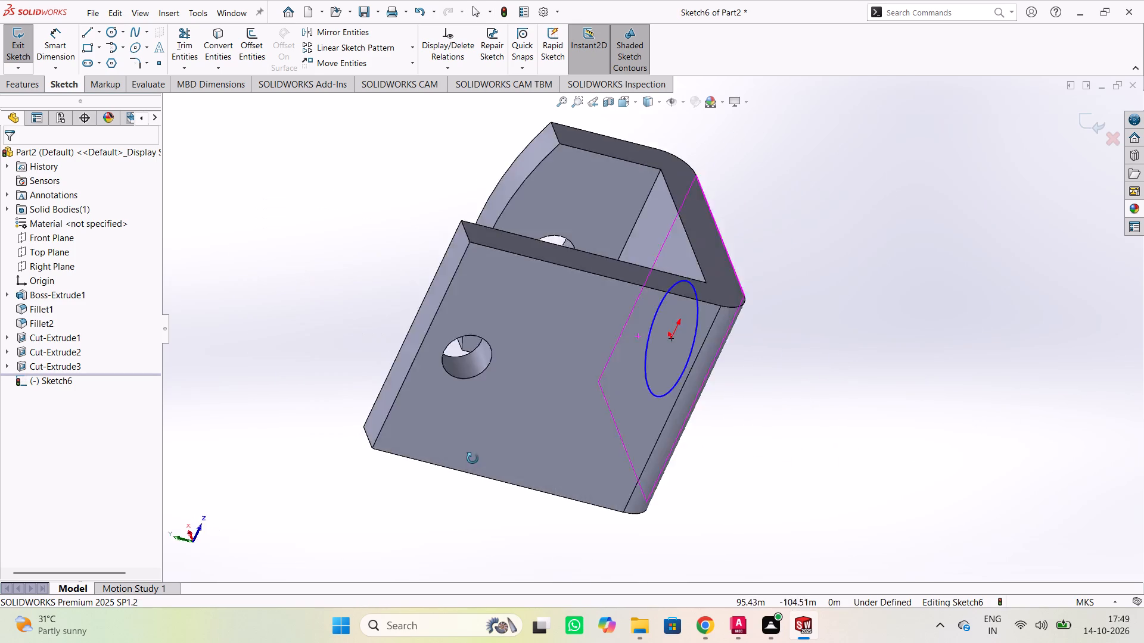
middle_drag(472, 458, 791, 408)
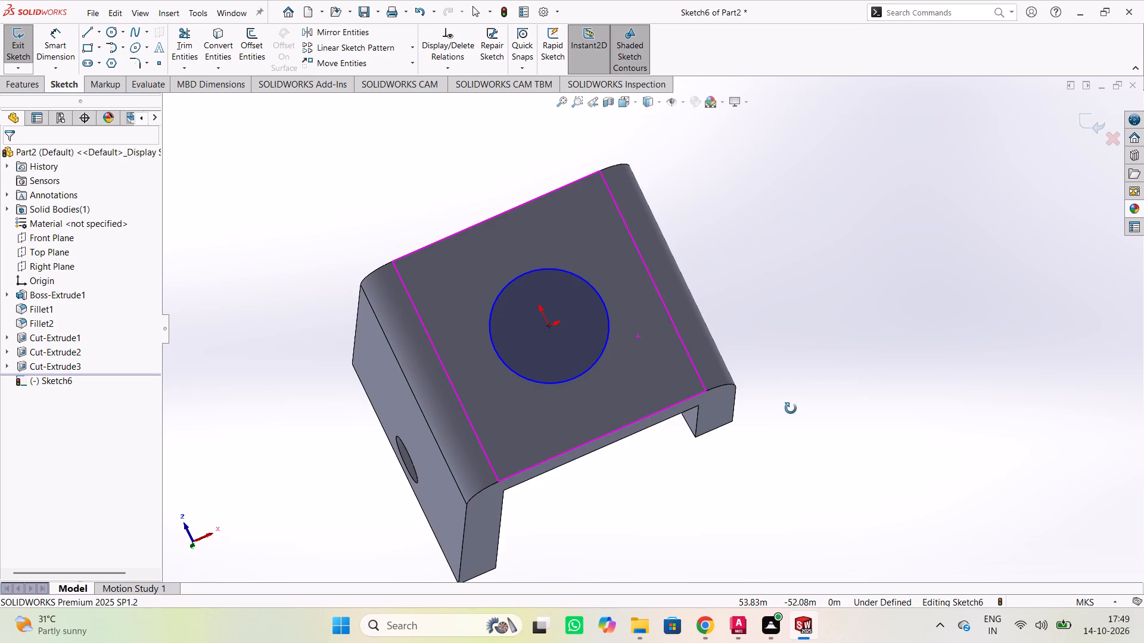
middle_drag(791, 408, 773, 351)
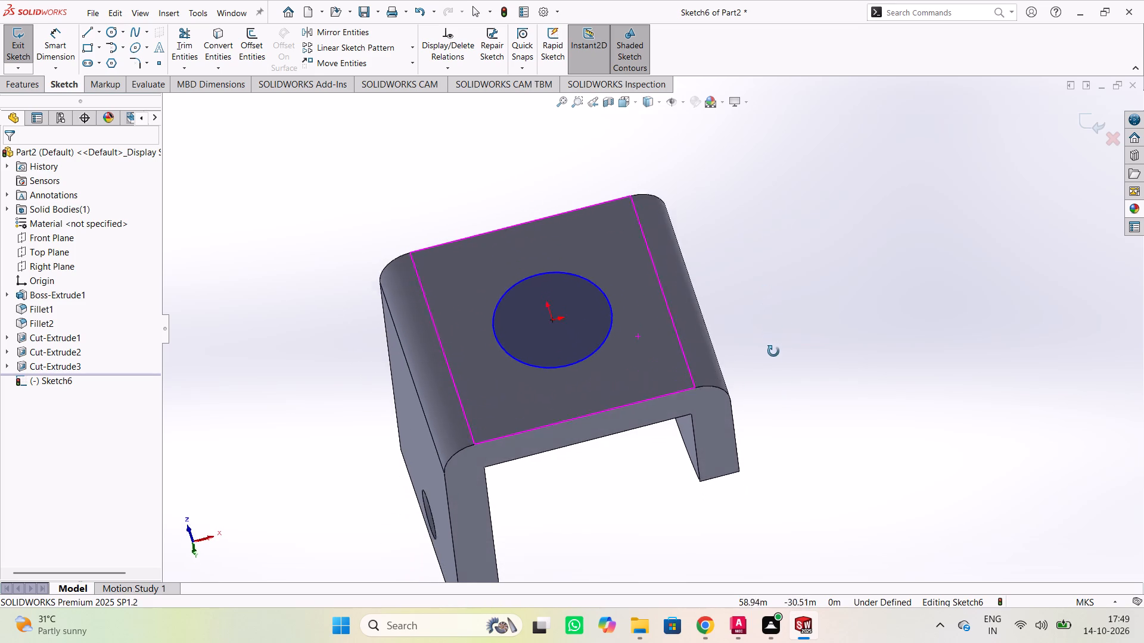
middle_drag(773, 351, 857, 392)
scroll(817, 148, up, 1)
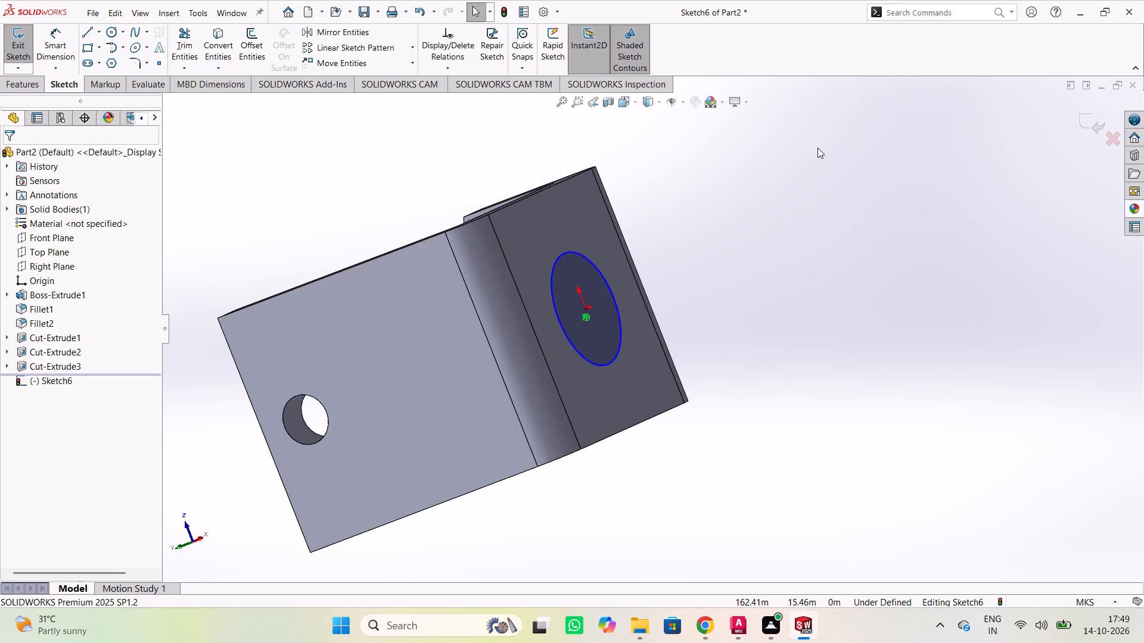
middle_drag(489, 176, 462, 220)
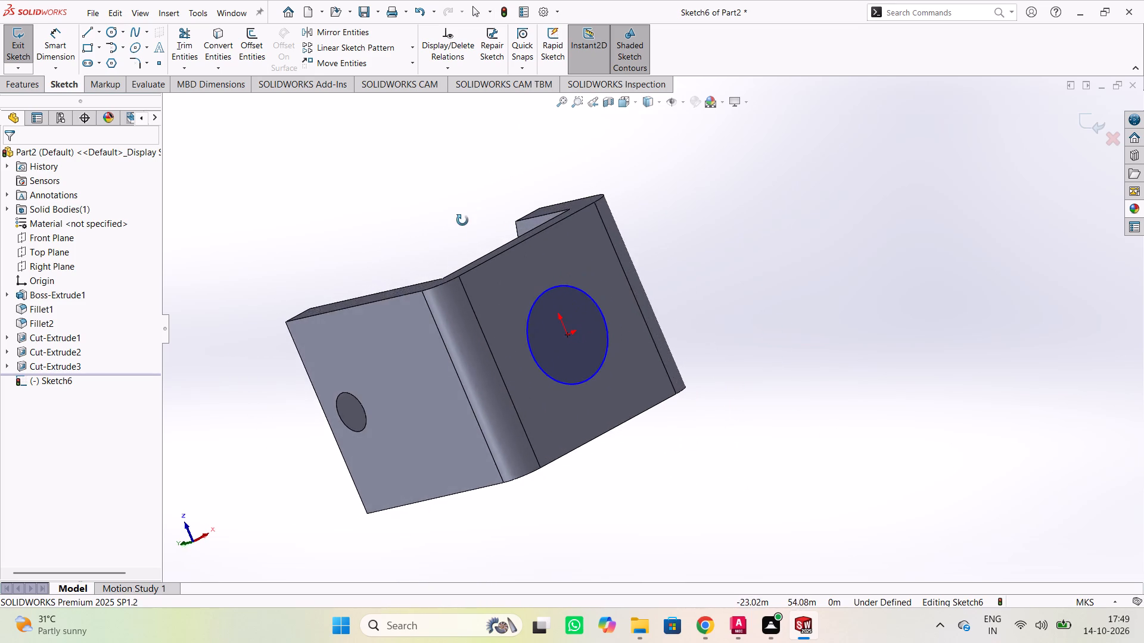
middle_drag(462, 220, 455, 231)
scroll(638, 351, down, 3)
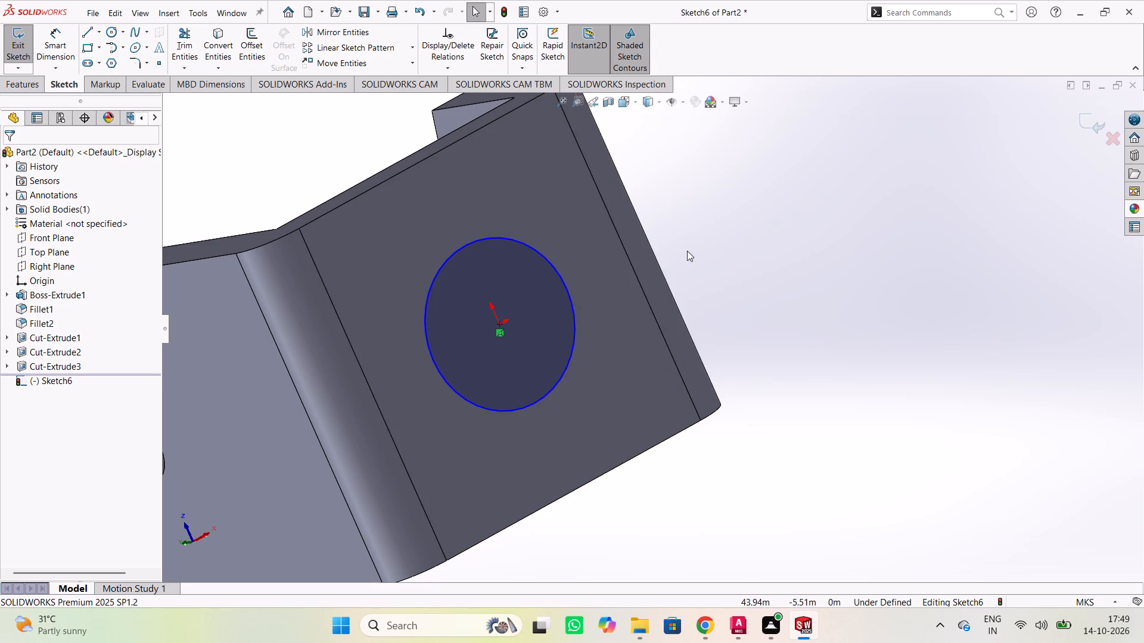
middle_drag(753, 211, 811, 267)
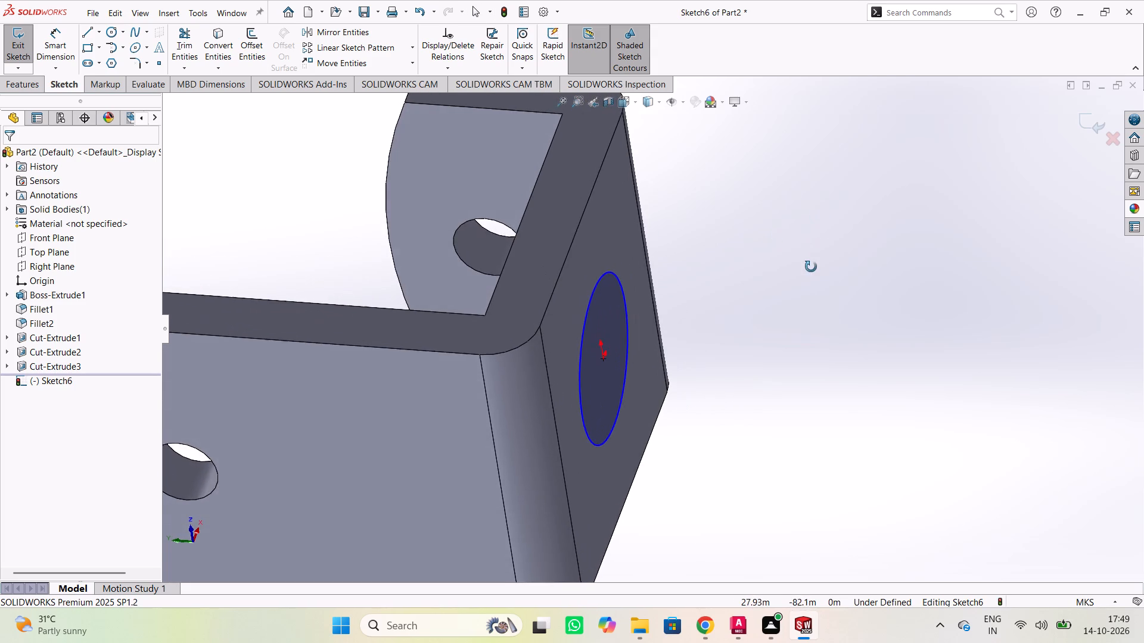
middle_drag(811, 267, 826, 249)
middle_drag(840, 240, 678, 316)
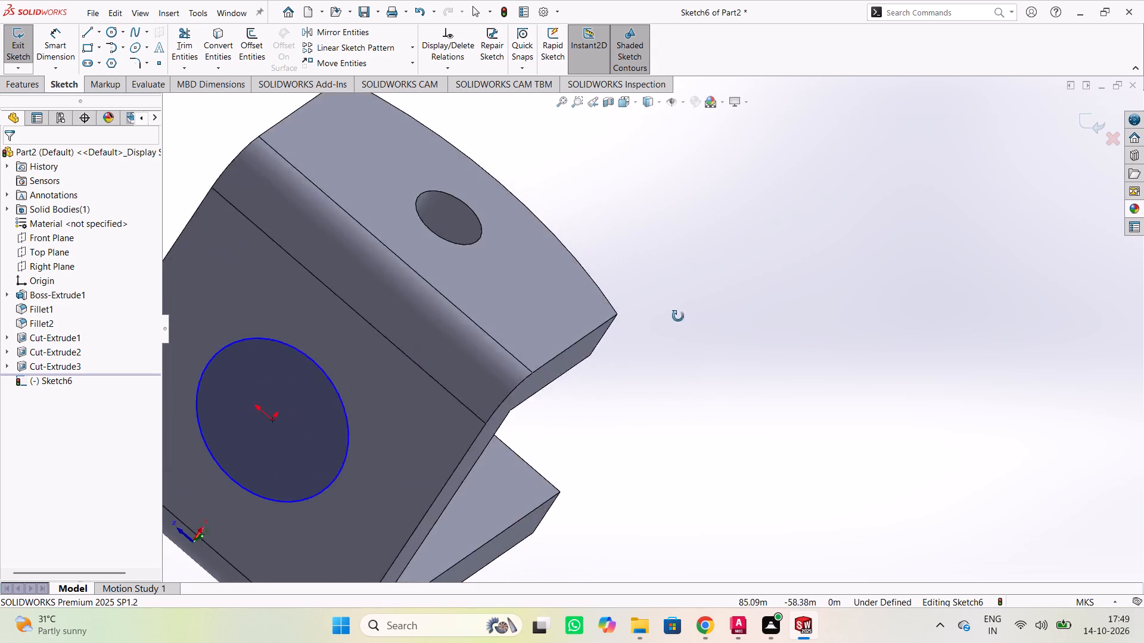
middle_drag(678, 316, 882, 259)
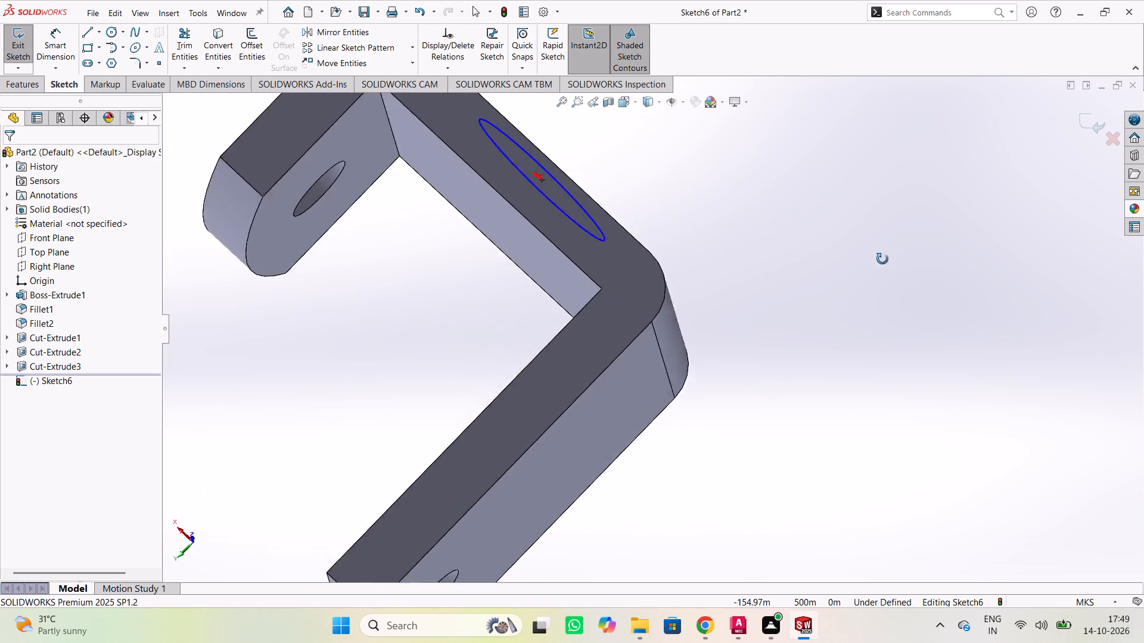
middle_drag(882, 259, 922, 352)
middle_drag(882, 241, 877, 308)
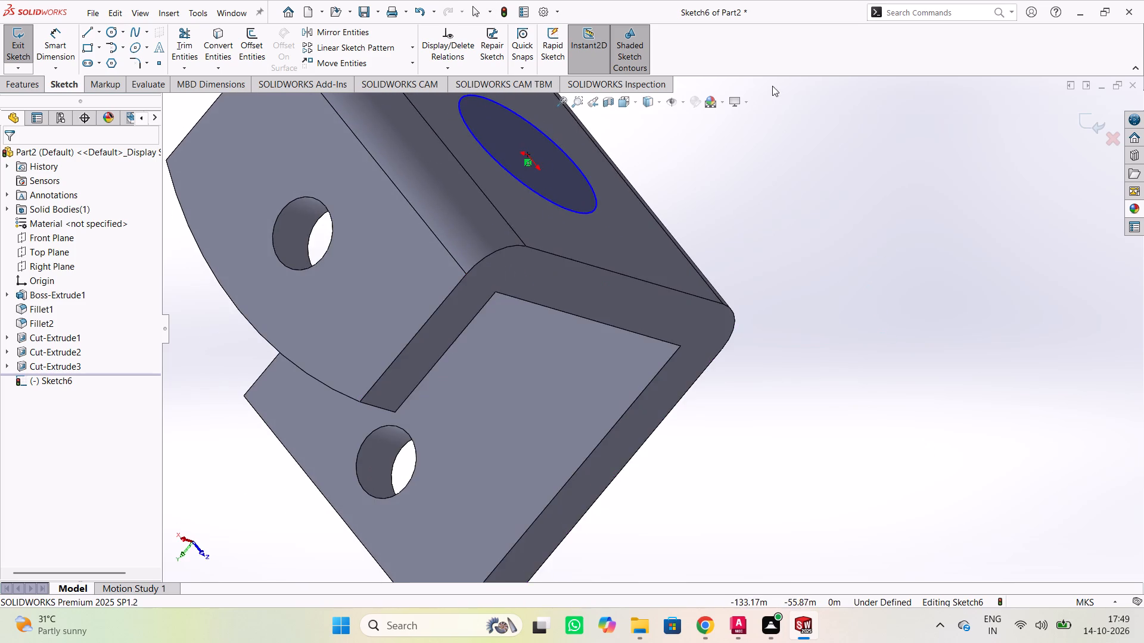
middle_drag(772, 104, 856, 303)
middle_drag(898, 194, 841, 240)
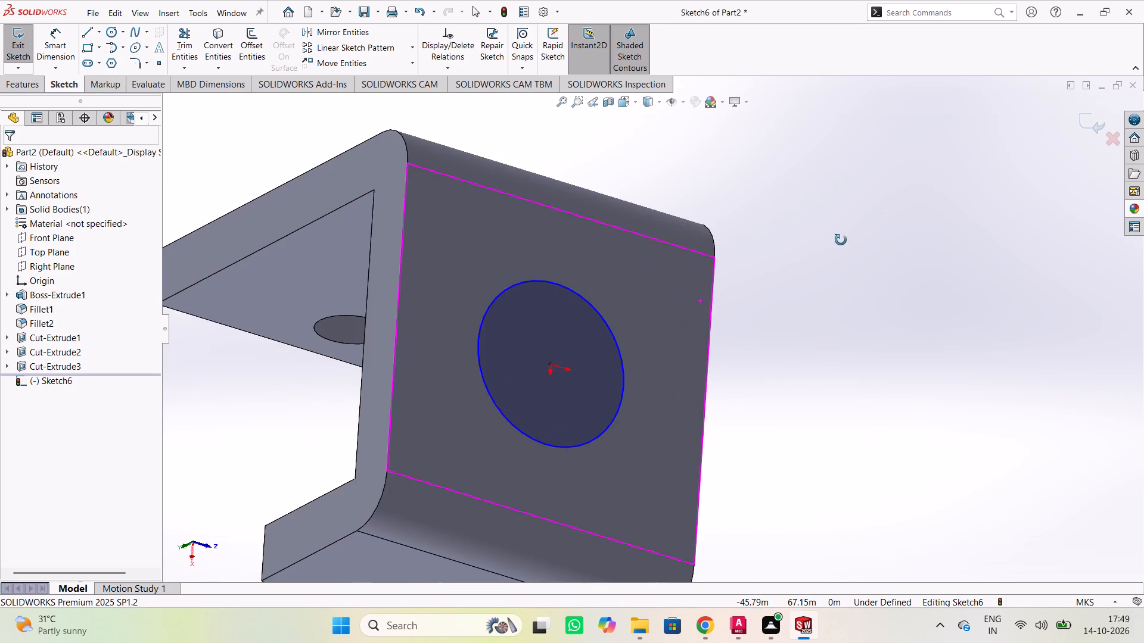
middle_drag(841, 240, 836, 233)
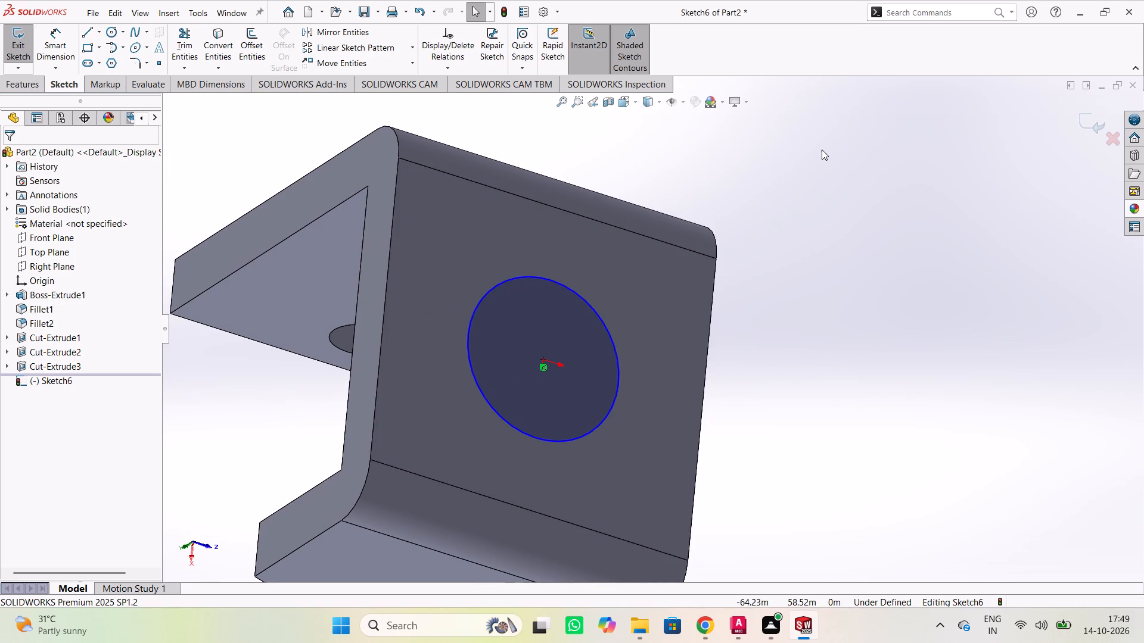
Review the whole U-shaped part around the base circle, comparing the short rounded arm with the long arm from inside and outside.
scroll(822, 149, down, 1)
scroll(773, 151, up, 3)
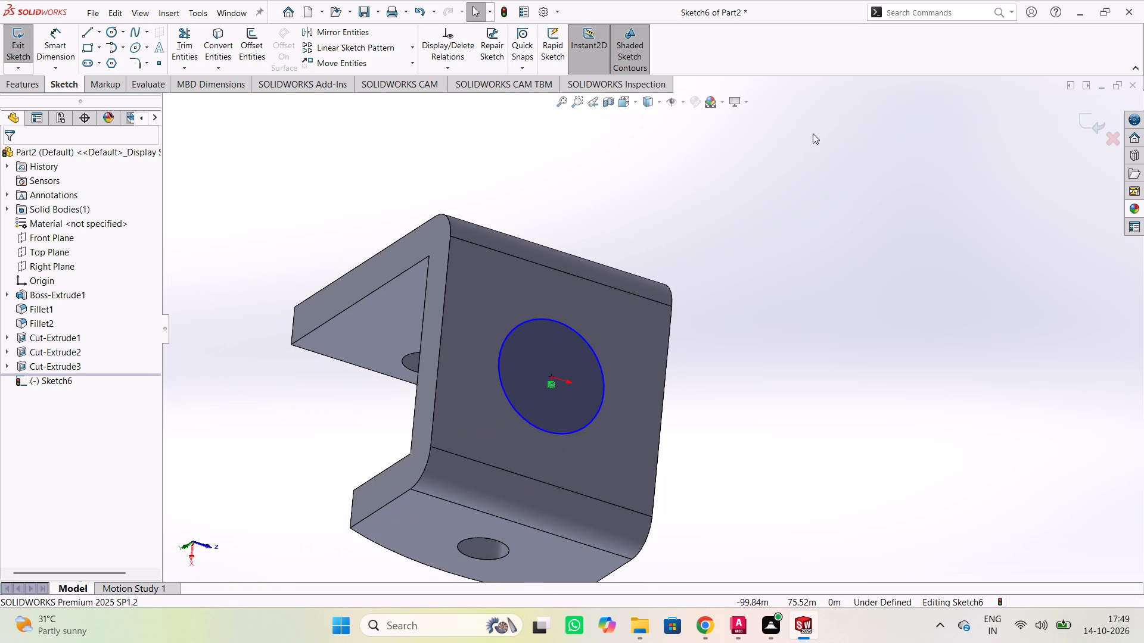
scroll(801, 173, up, 1)
middle_drag(782, 247, 565, 324)
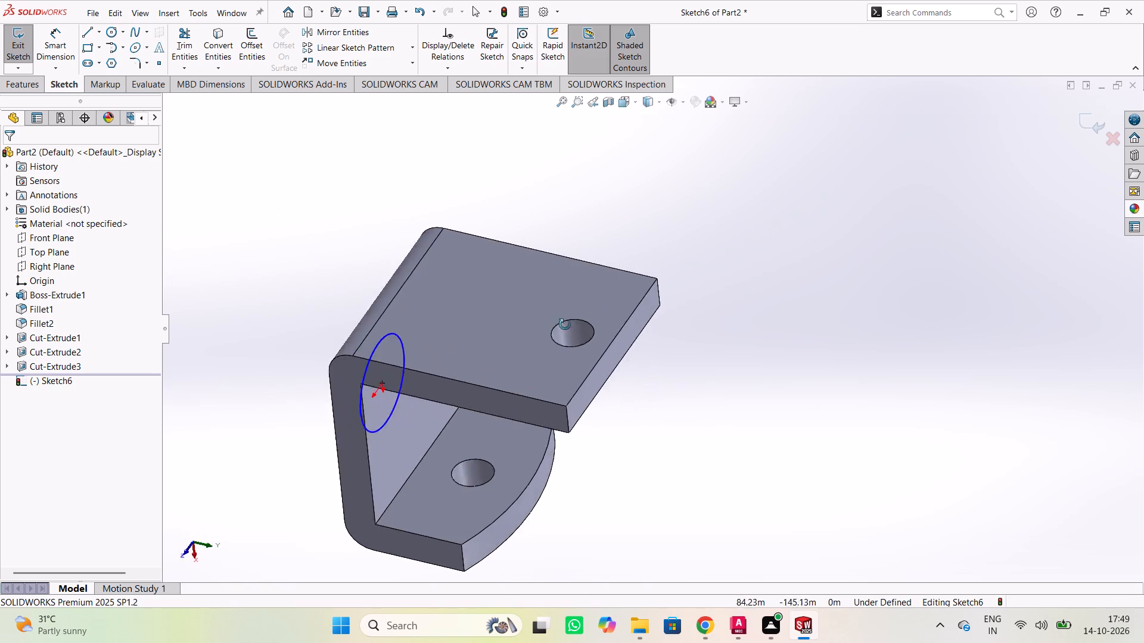
middle_drag(565, 324, 392, 377)
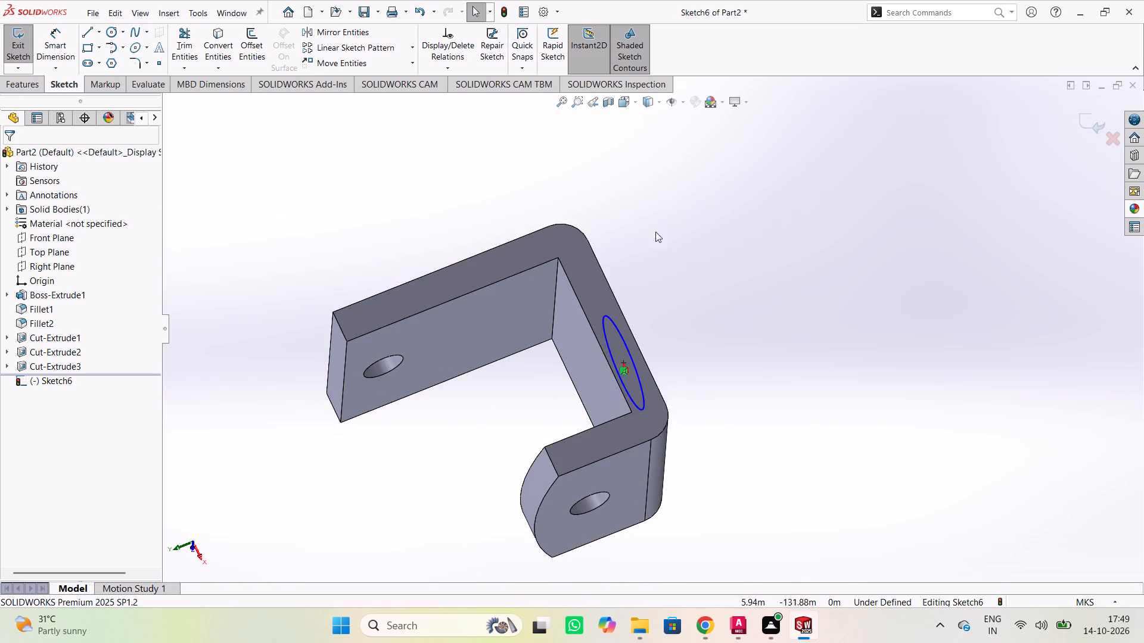
middle_drag(682, 231, 516, 242)
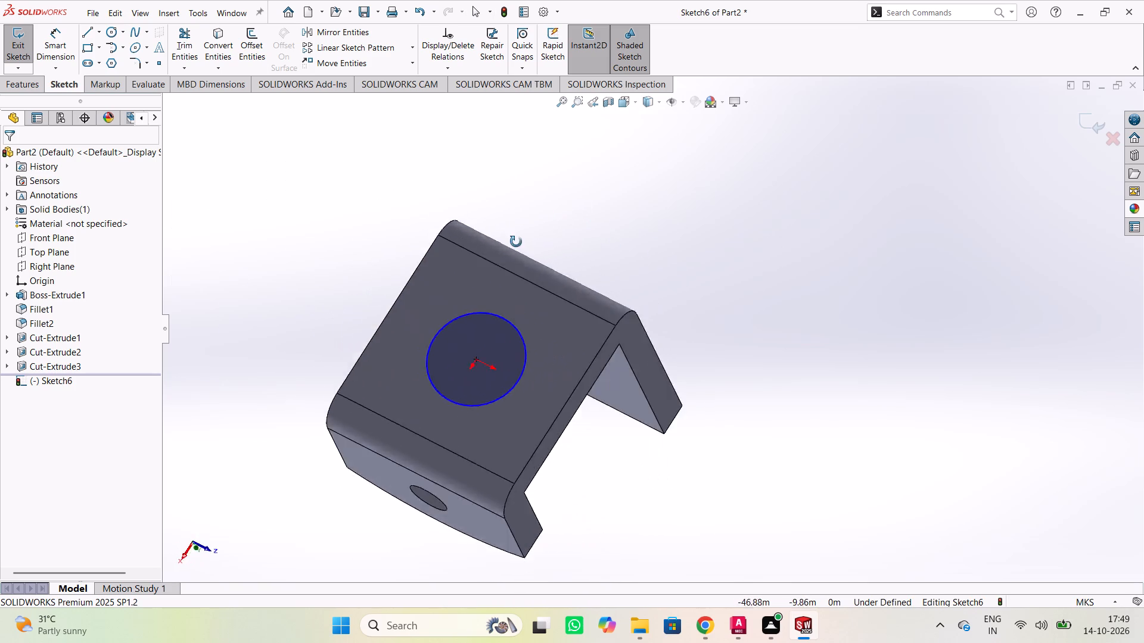
middle_drag(516, 242, 674, 310)
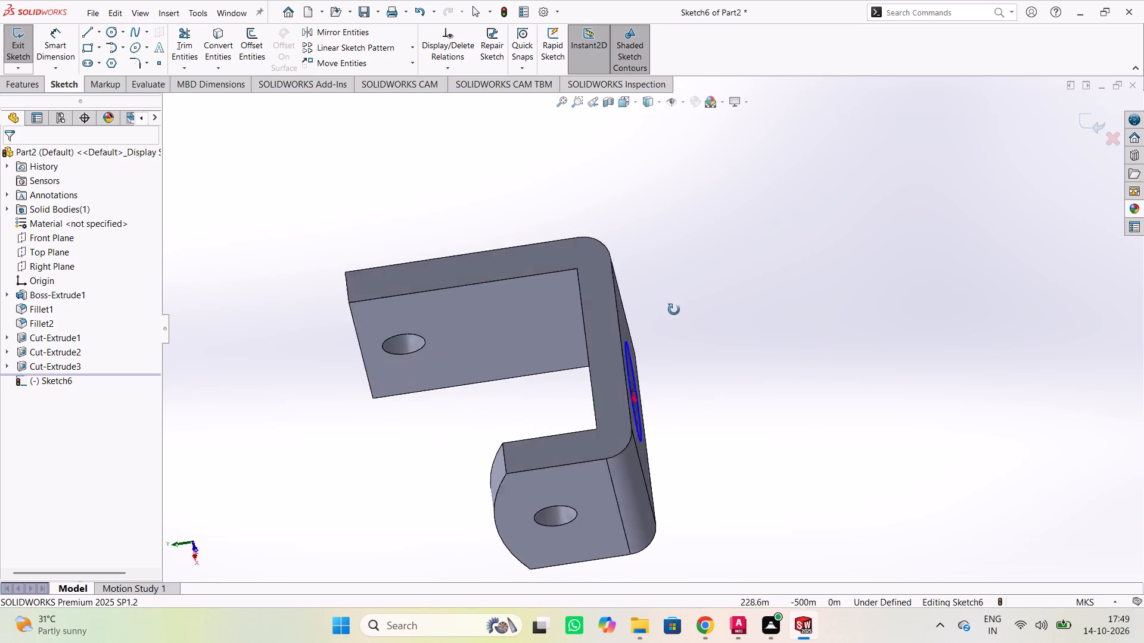
middle_drag(674, 310, 636, 370)
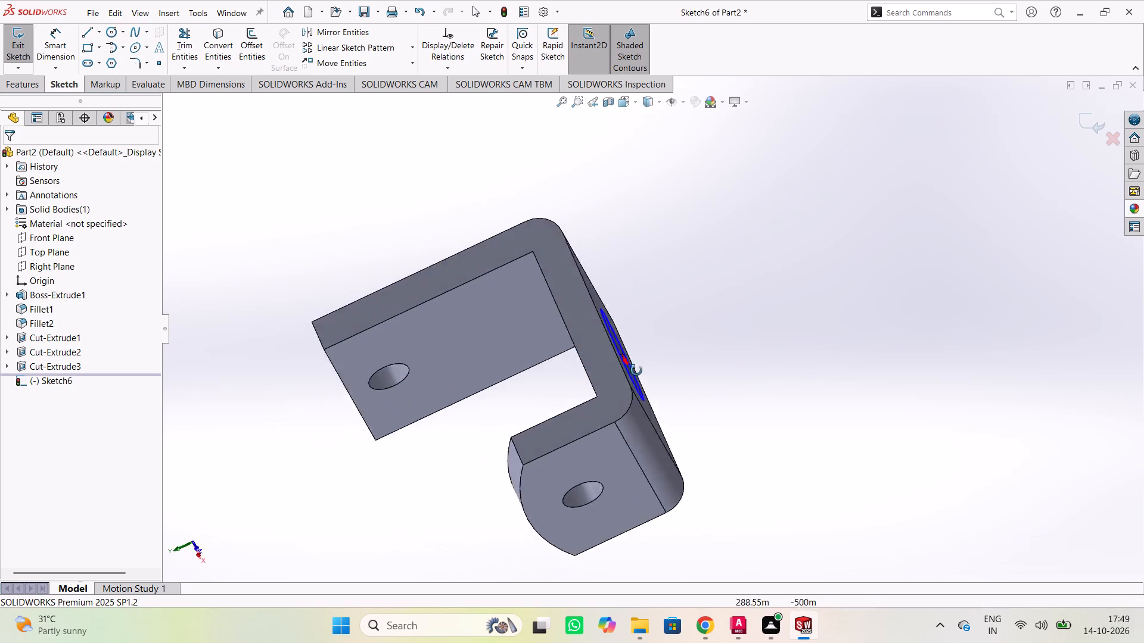
middle_drag(636, 370, 526, 378)
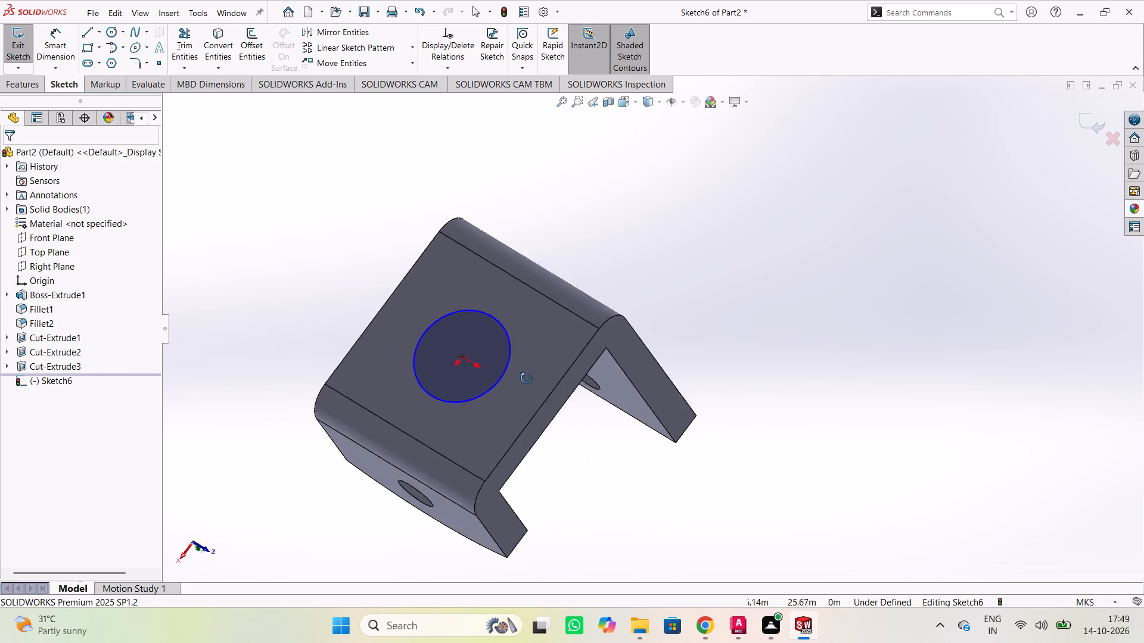
middle_drag(526, 378, 643, 411)
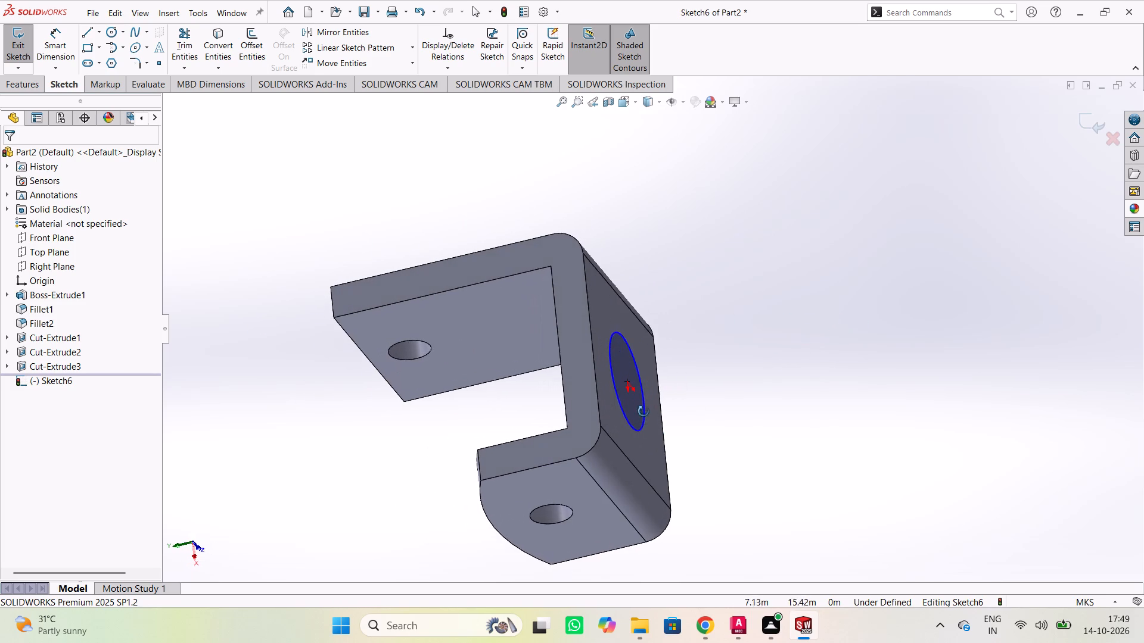
middle_drag(643, 411, 623, 346)
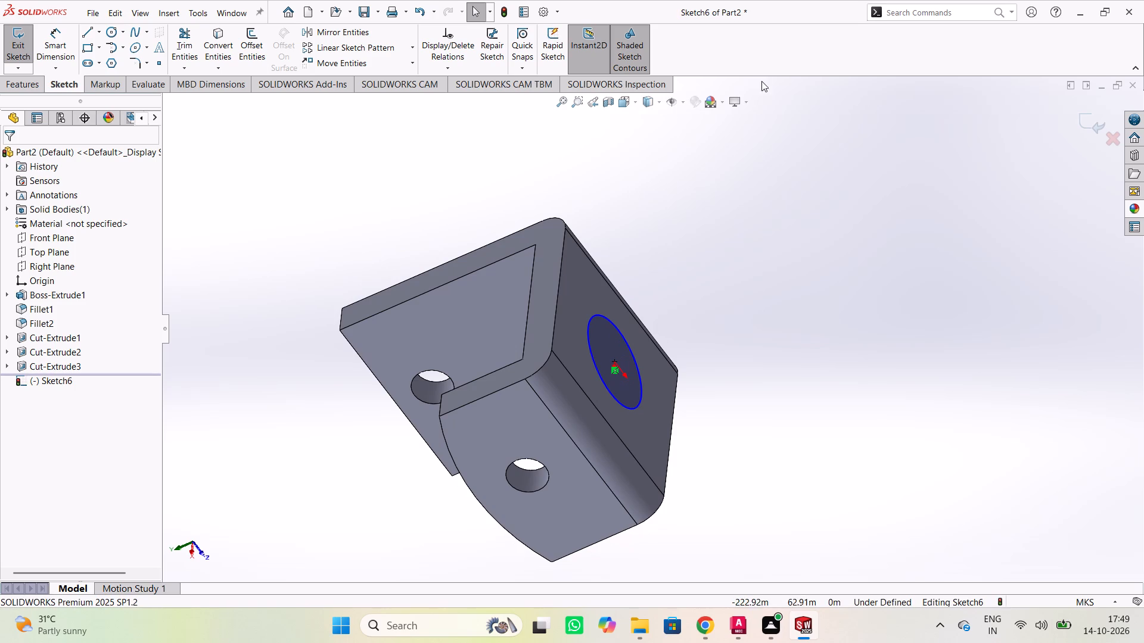
scroll(689, 248, up, 3)
scroll(664, 235, down, 2)
scroll(618, 336, down, 1)
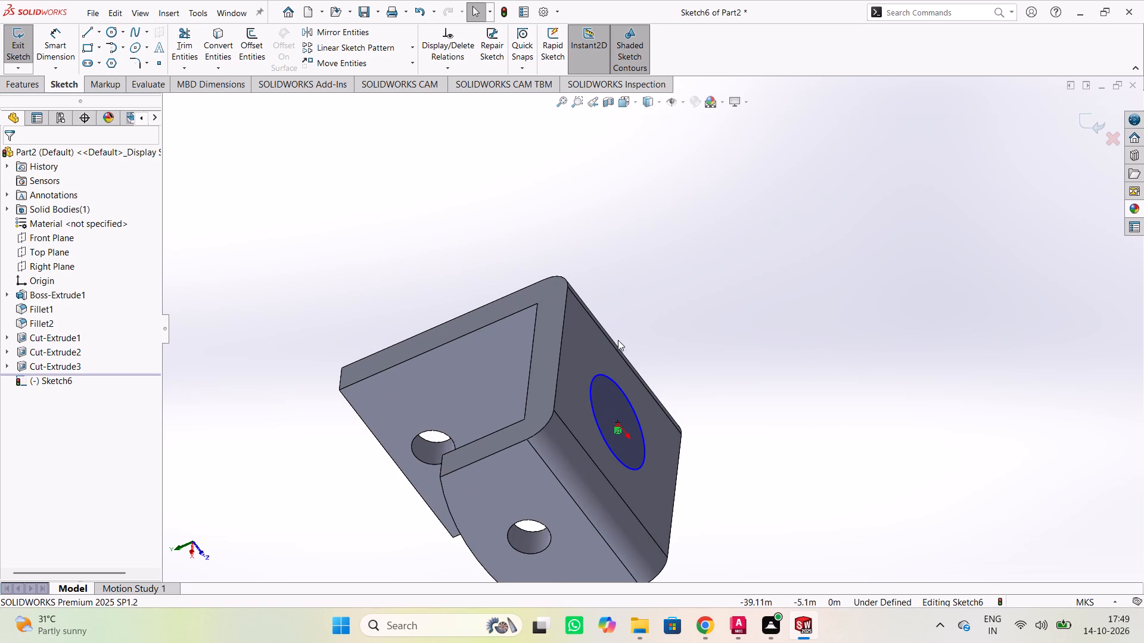
middle_drag(772, 437, 772, 323)
scroll(716, 296, up, 1)
middle_drag(716, 296, 716, 296)
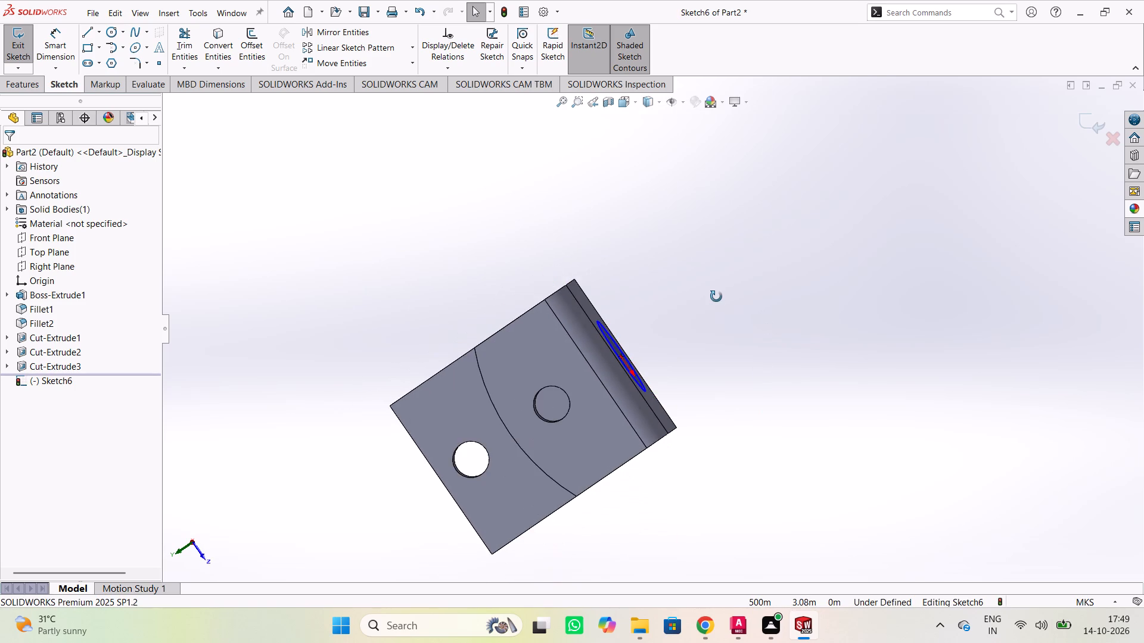
middle_drag(716, 296, 656, 256)
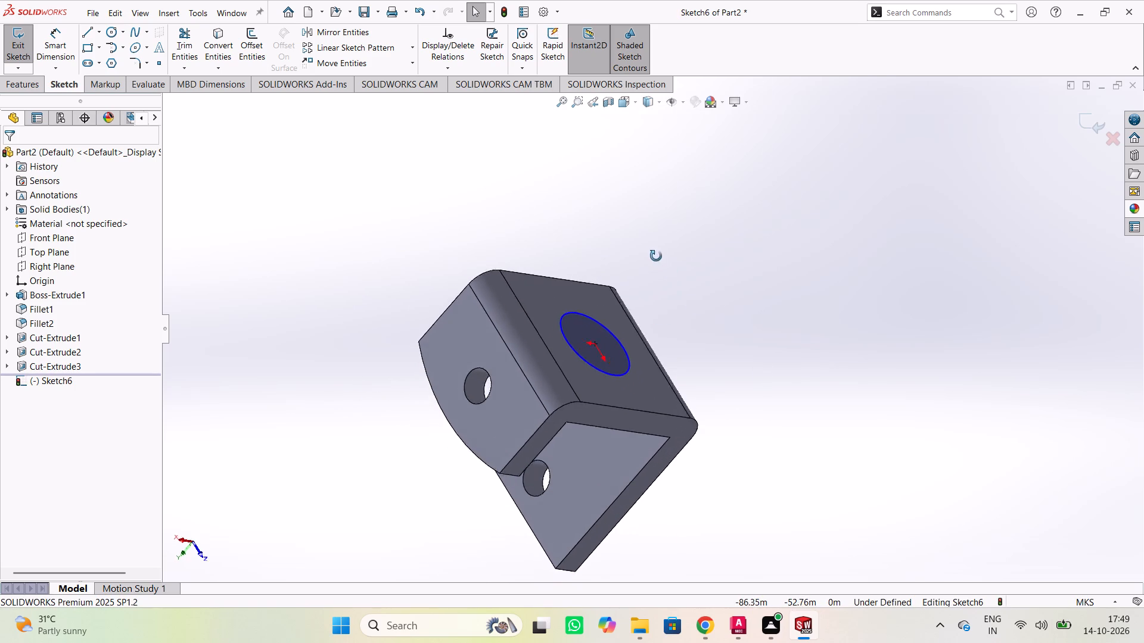
middle_drag(656, 256, 641, 215)
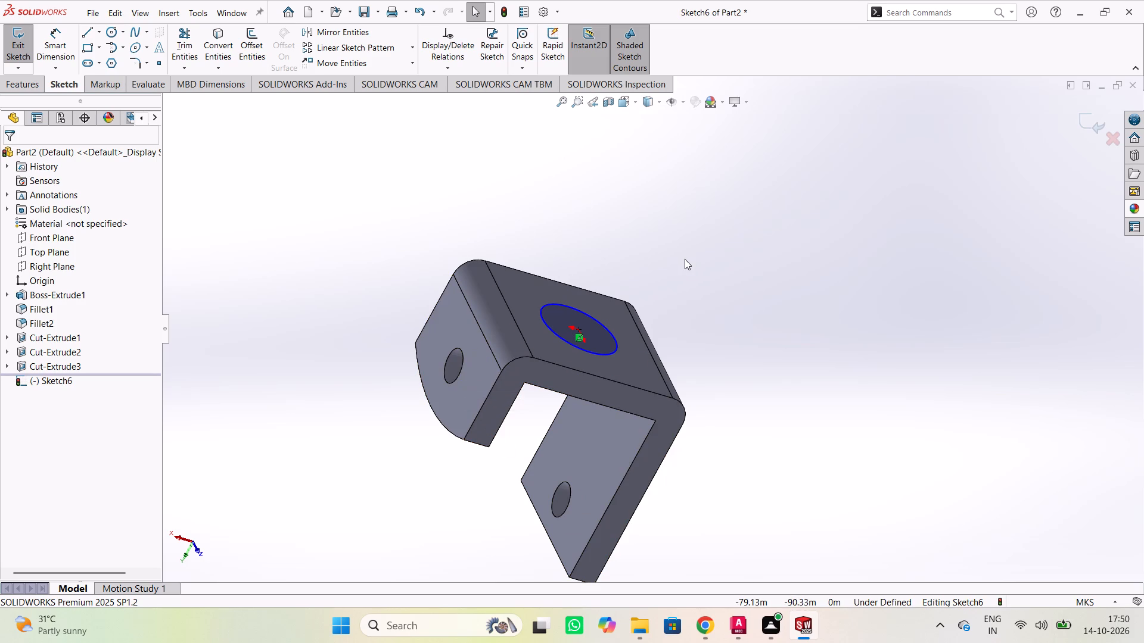
middle_drag(700, 237, 349, 324)
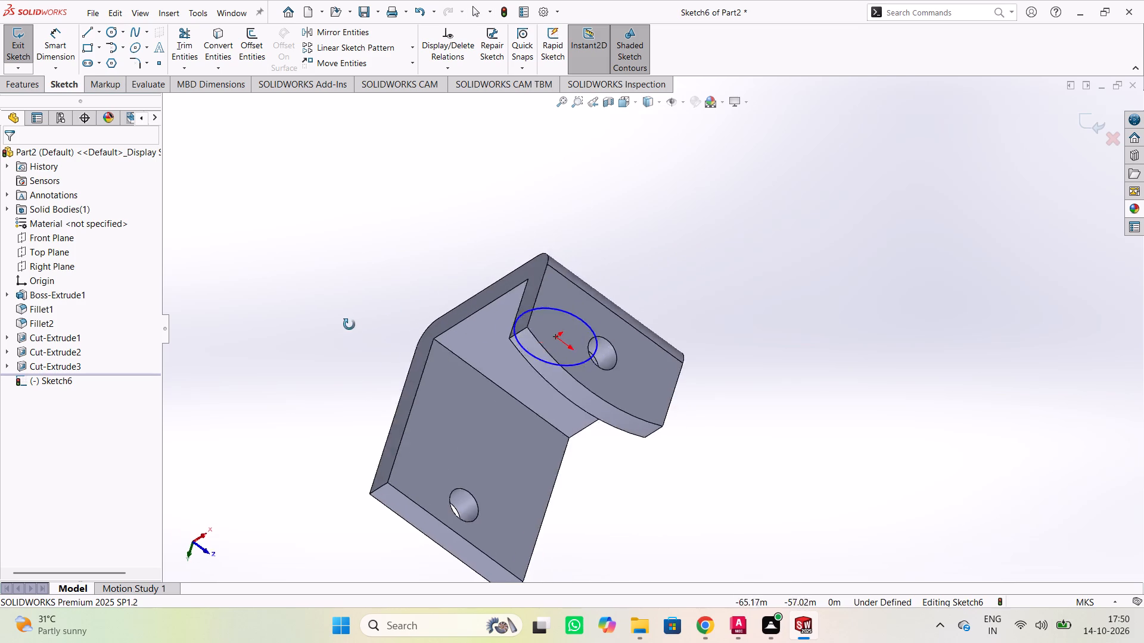
middle_drag(349, 324, 706, 449)
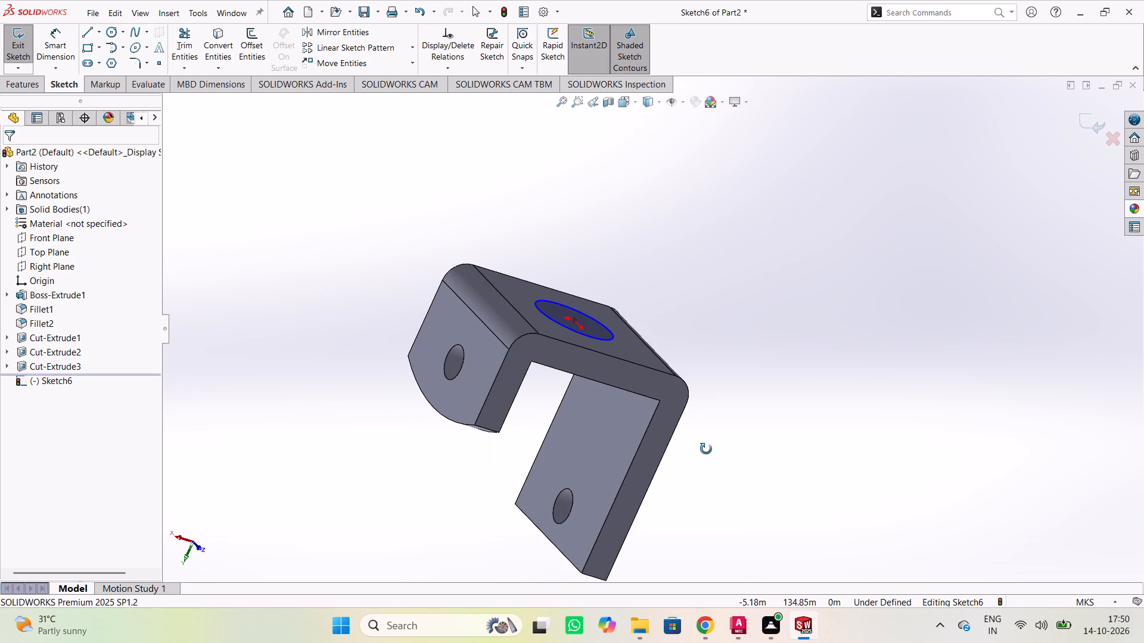
middle_drag(706, 449, 700, 498)
scroll(700, 492, up, 1)
middle_drag(798, 307, 788, 323)
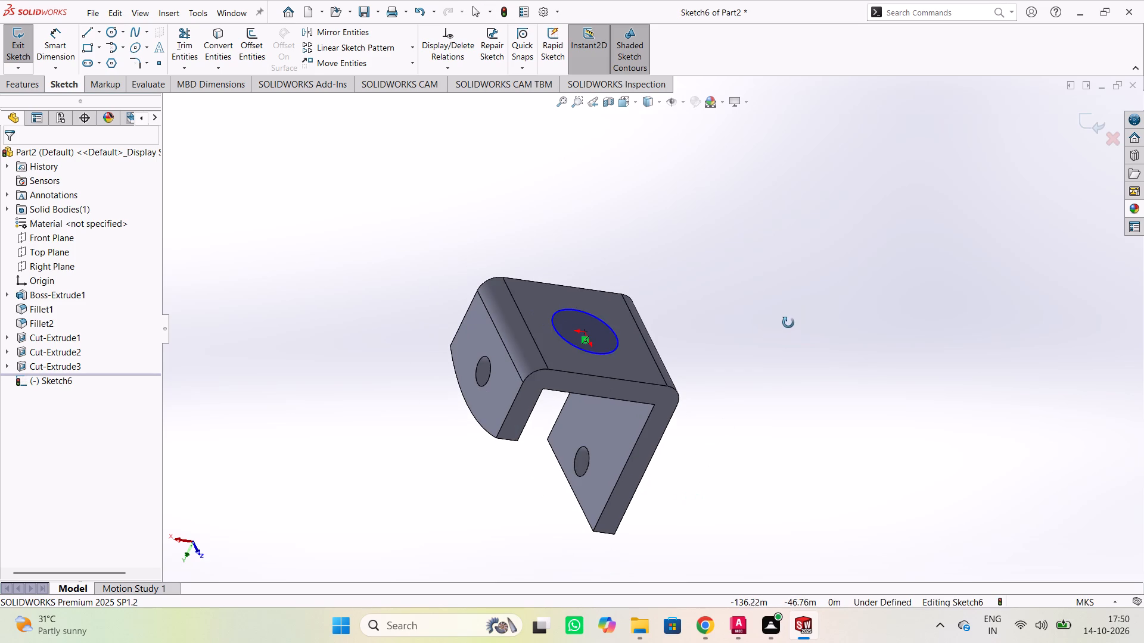
middle_drag(788, 323, 814, 209)
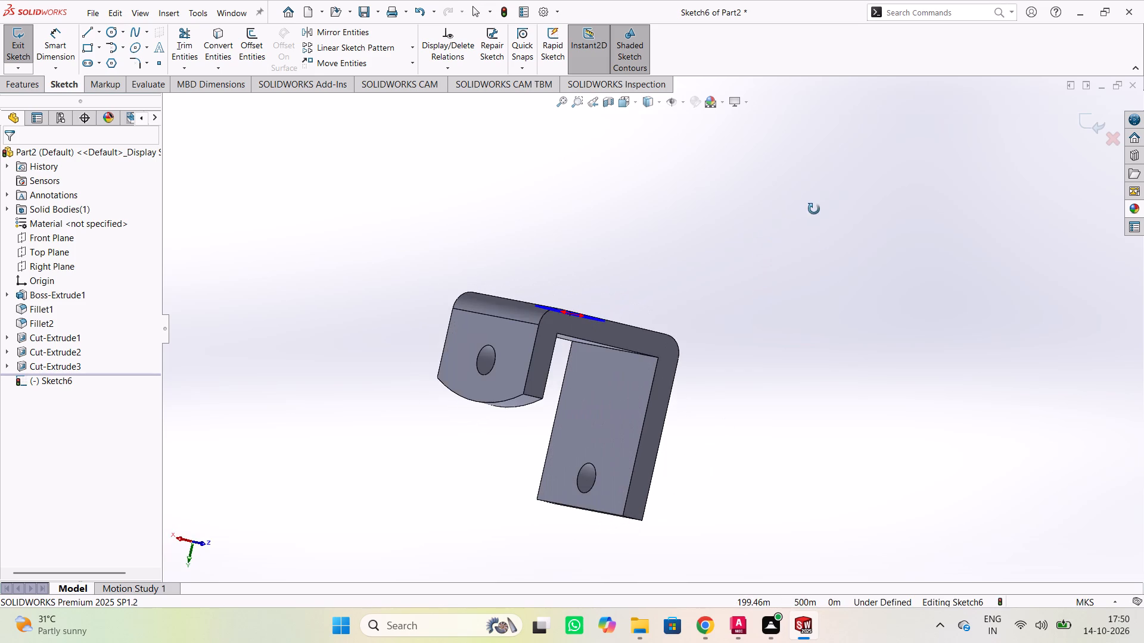
middle_drag(814, 209, 913, 380)
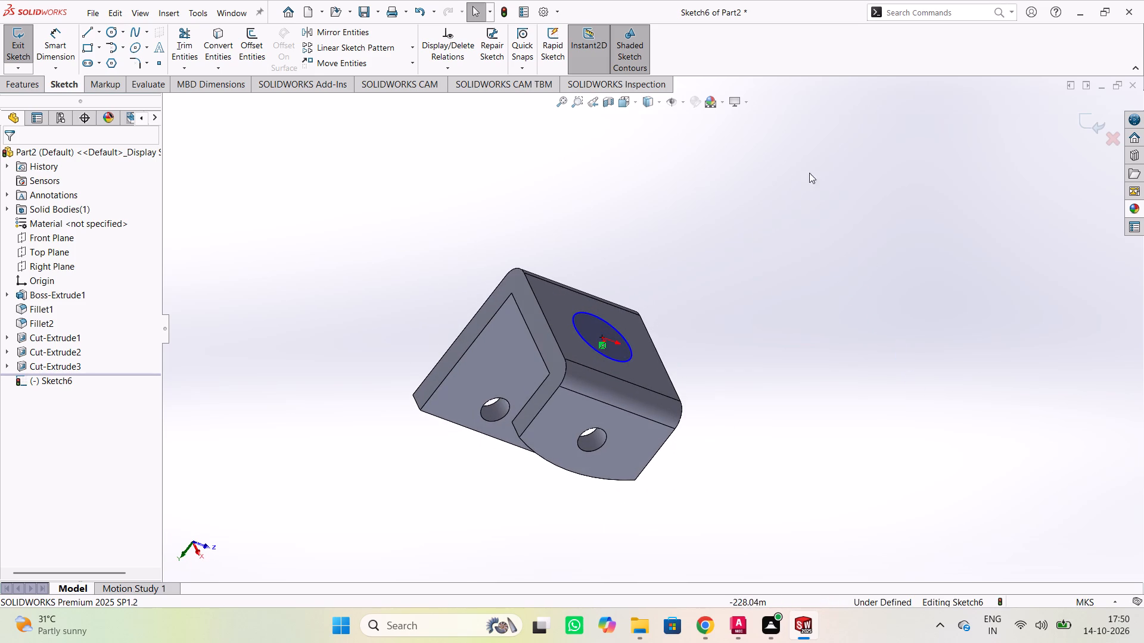
Examine the circle sketched on the base's outer face against the rounded bends, the short arm and the long arm.
middle_drag(561, 225, 562, 287)
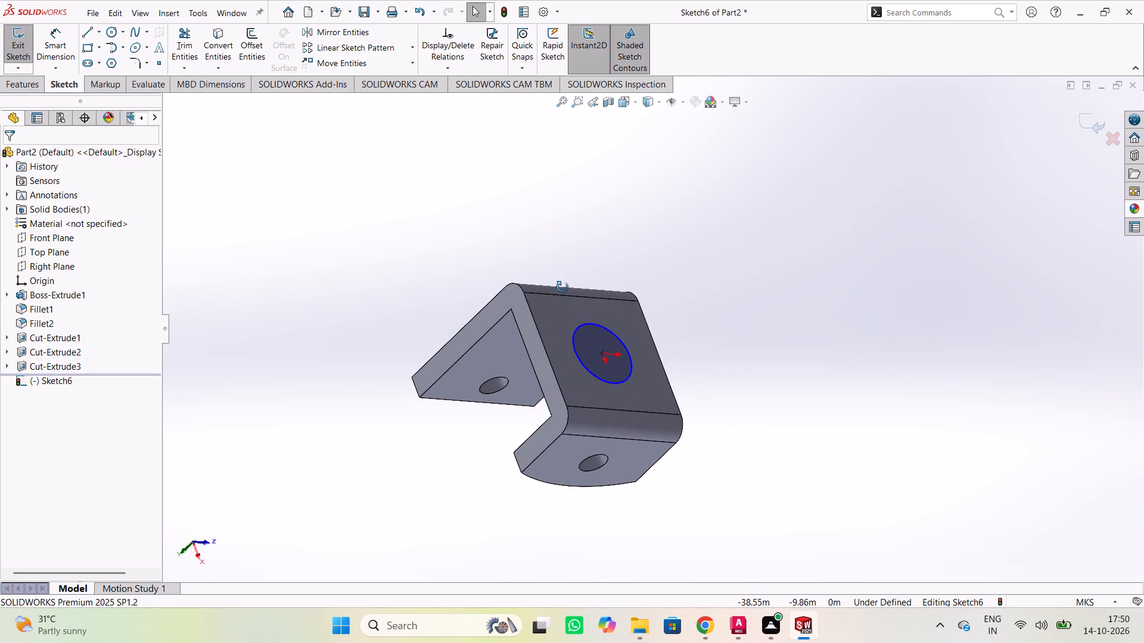
middle_drag(562, 287, 576, 287)
middle_drag(750, 304, 712, 397)
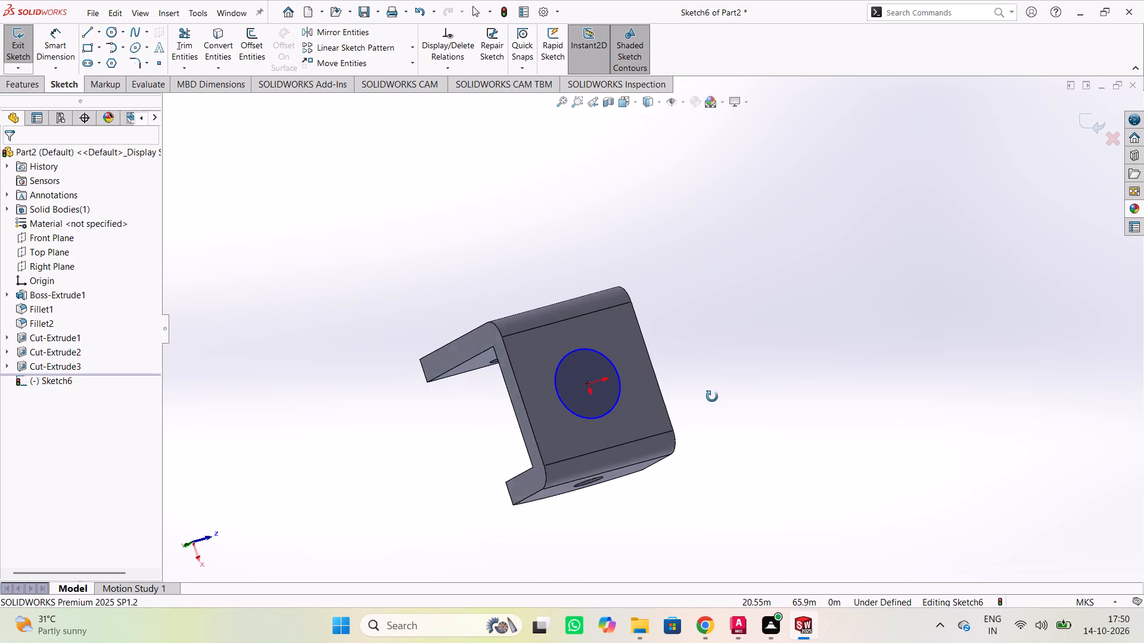
middle_drag(712, 397, 505, 413)
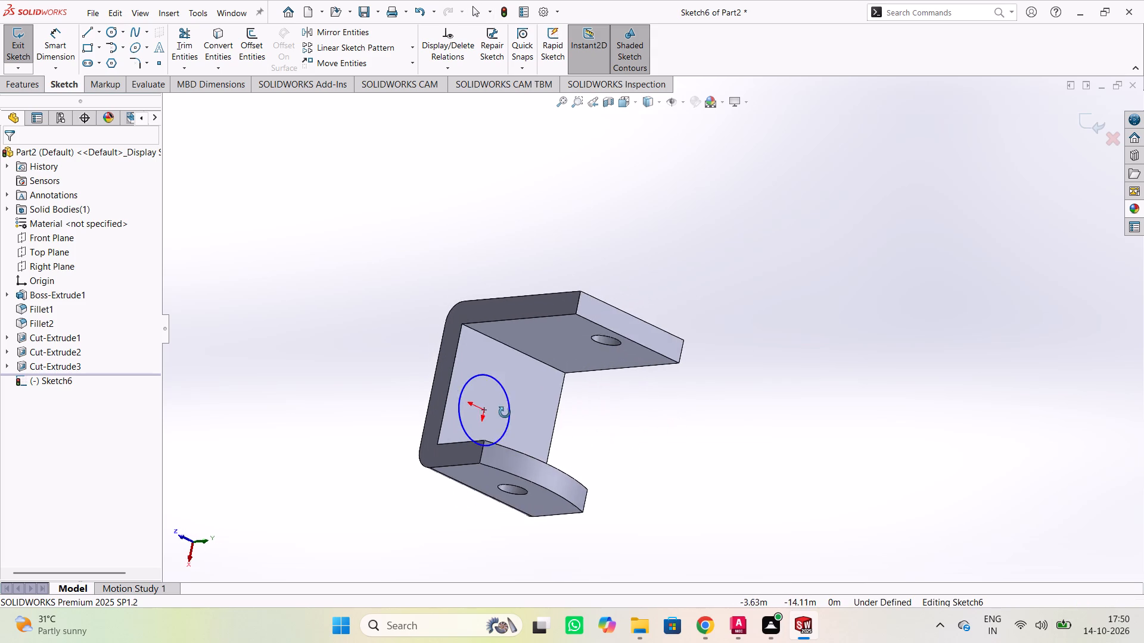
middle_drag(505, 413, 275, 443)
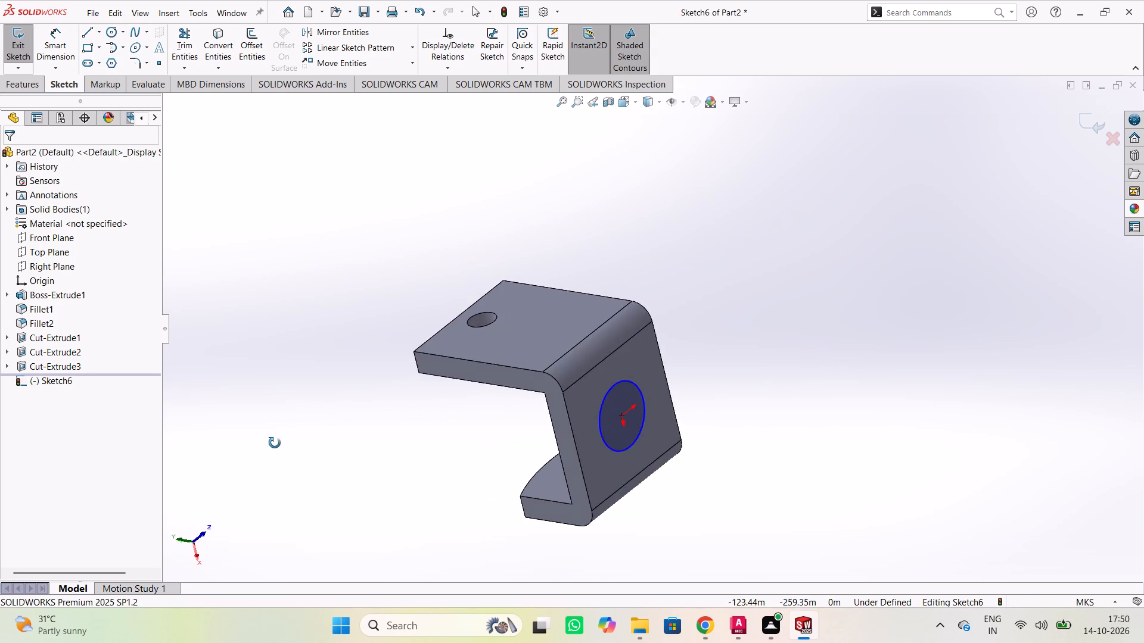
middle_drag(275, 443, 372, 224)
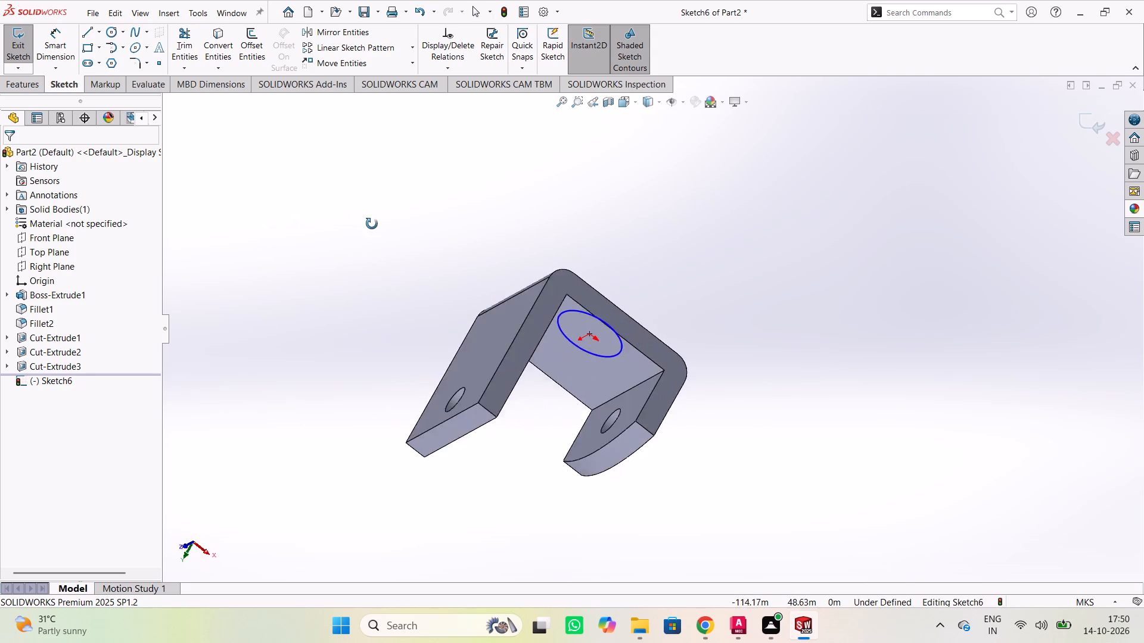
middle_drag(372, 224, 810, 270)
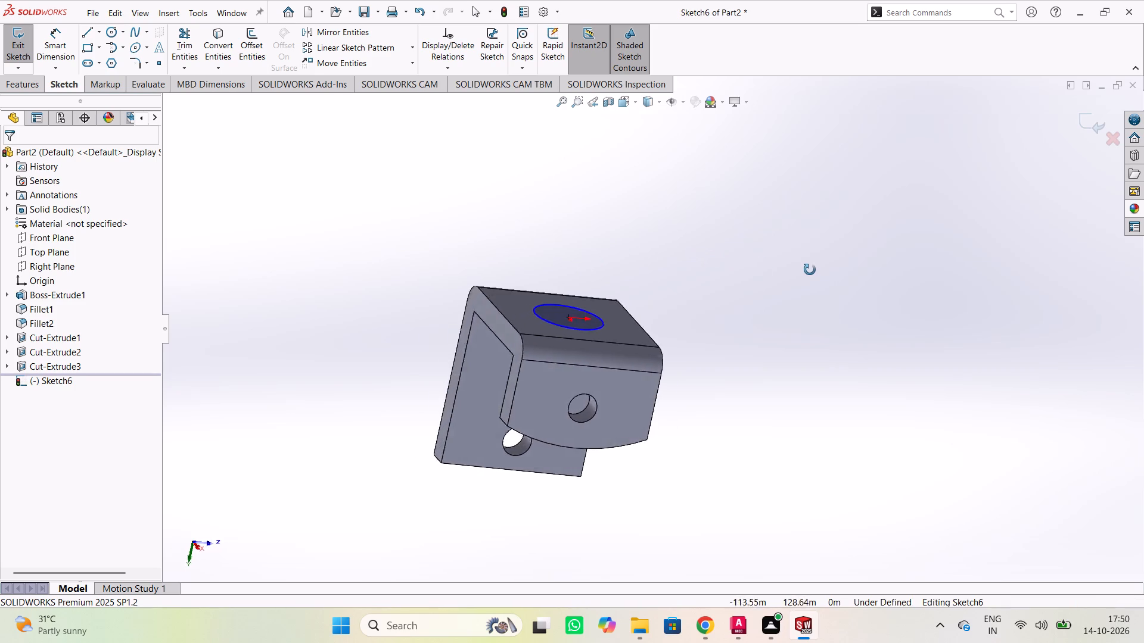
middle_drag(810, 270, 780, 295)
middle_drag(696, 239, 710, 270)
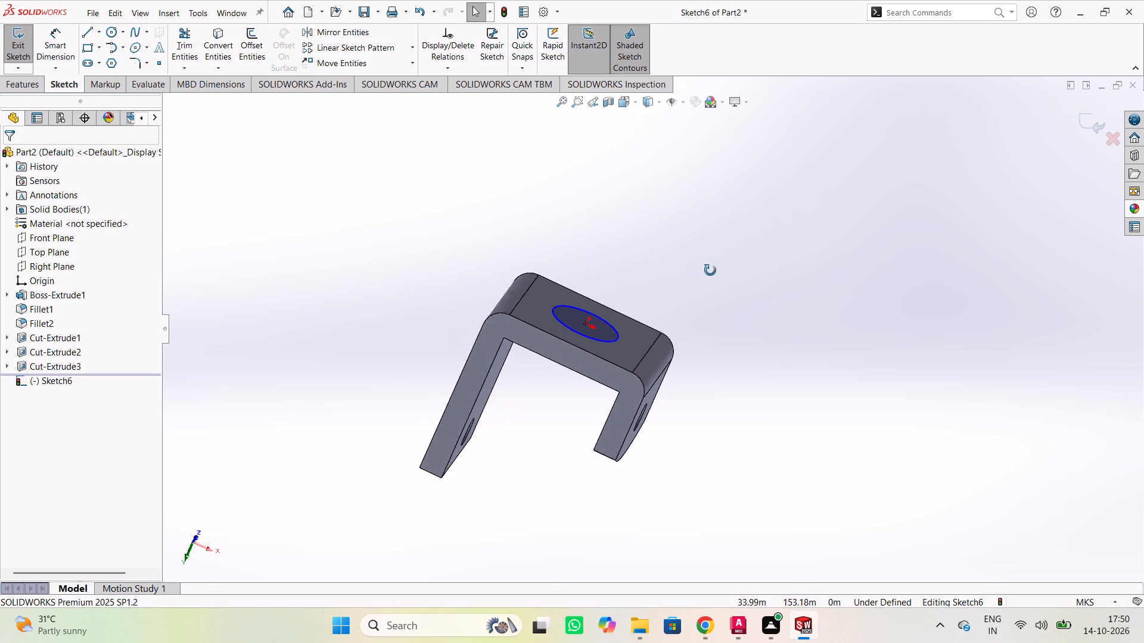
middle_drag(710, 270, 726, 241)
middle_drag(766, 321, 742, 360)
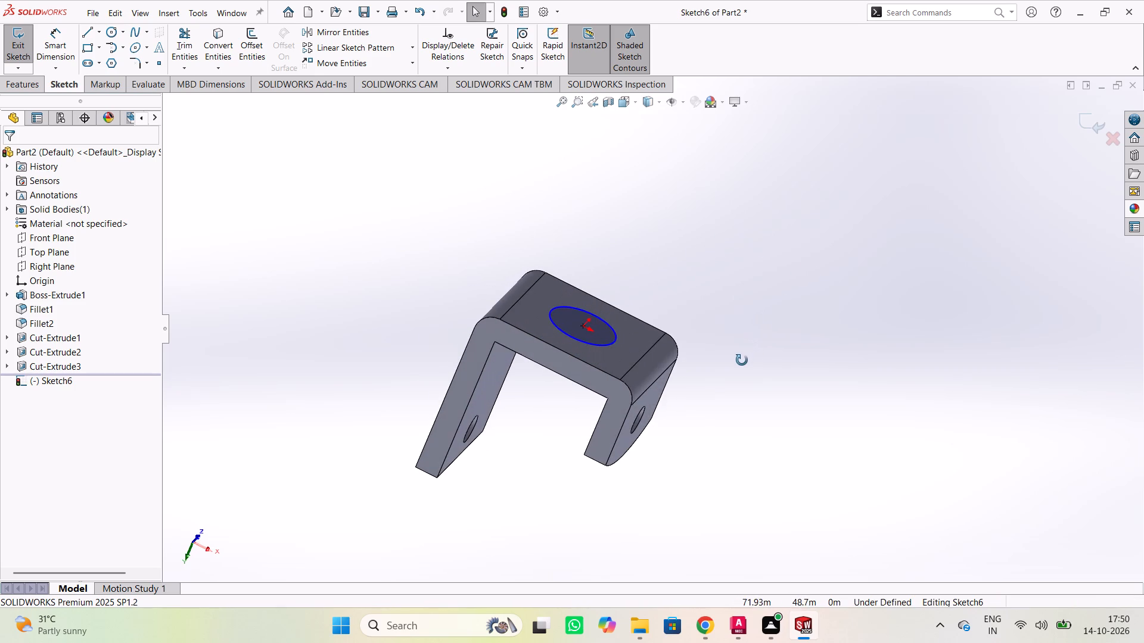
middle_drag(742, 360, 699, 340)
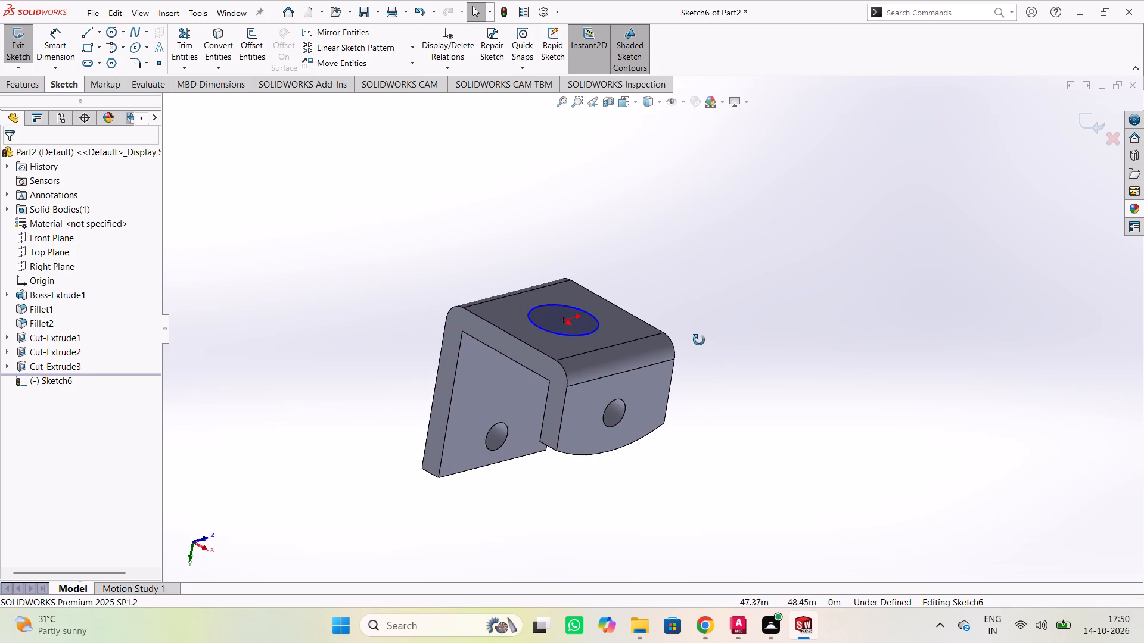
Inspect the U-shaped part from its open side and outer faces, comparing both arm holes with the base circle.
middle_drag(699, 340, 574, 407)
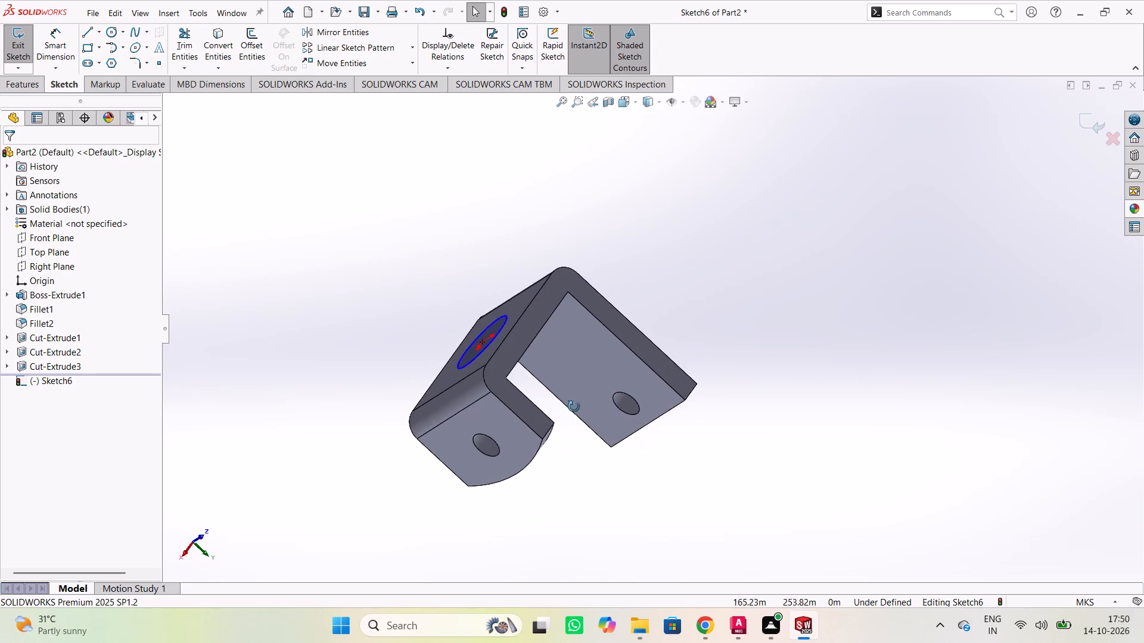
middle_drag(574, 407, 589, 264)
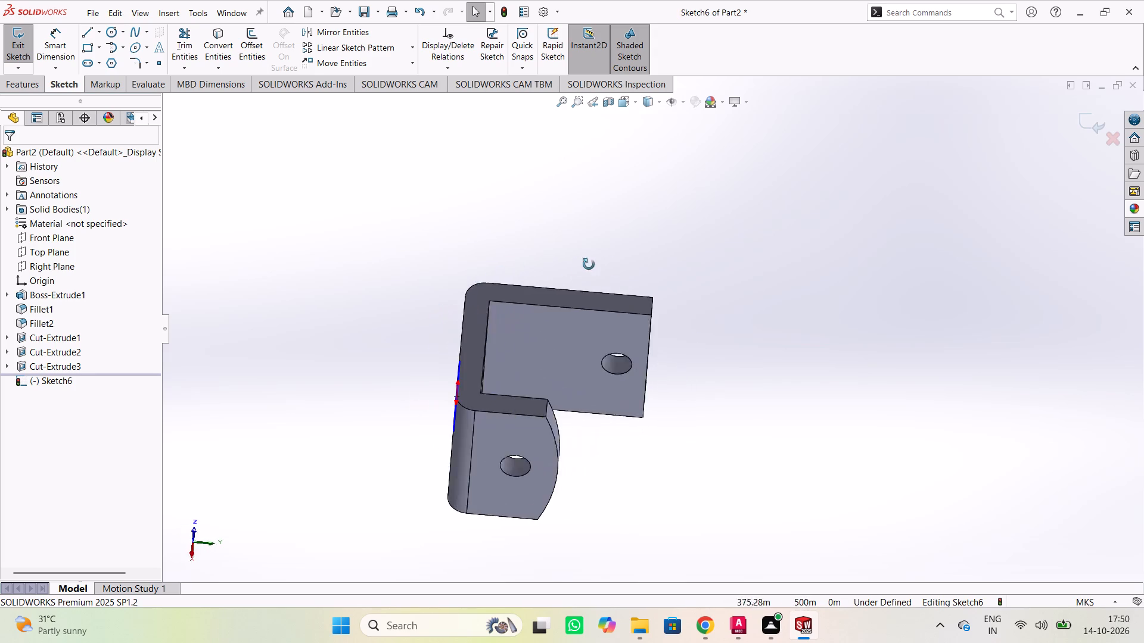
middle_drag(589, 264, 1016, 338)
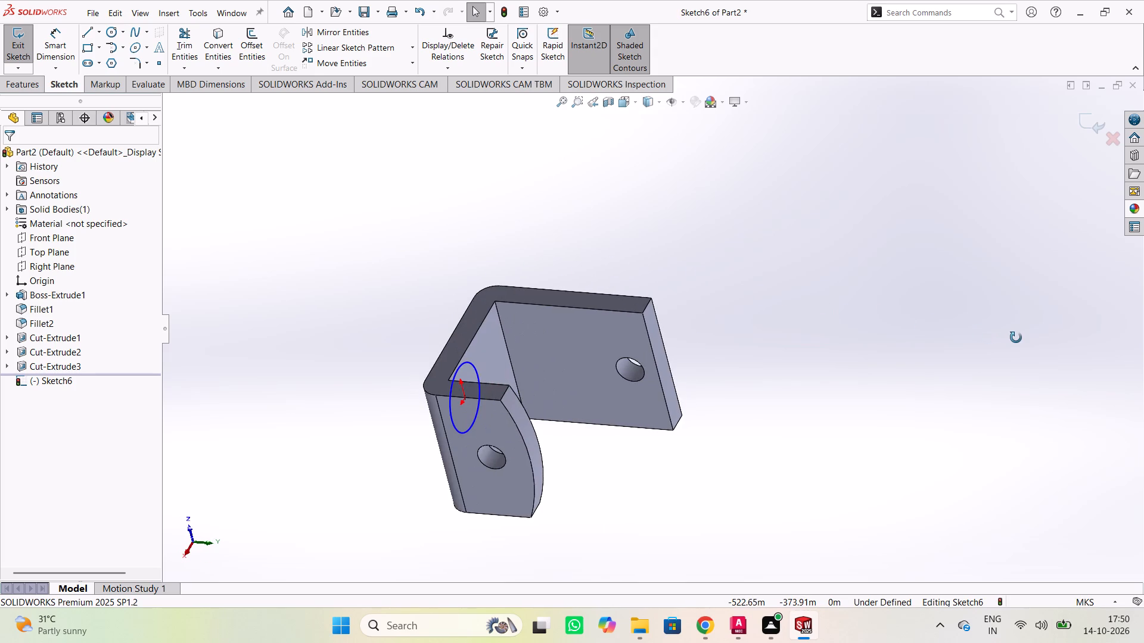
middle_drag(1016, 338, 611, 343)
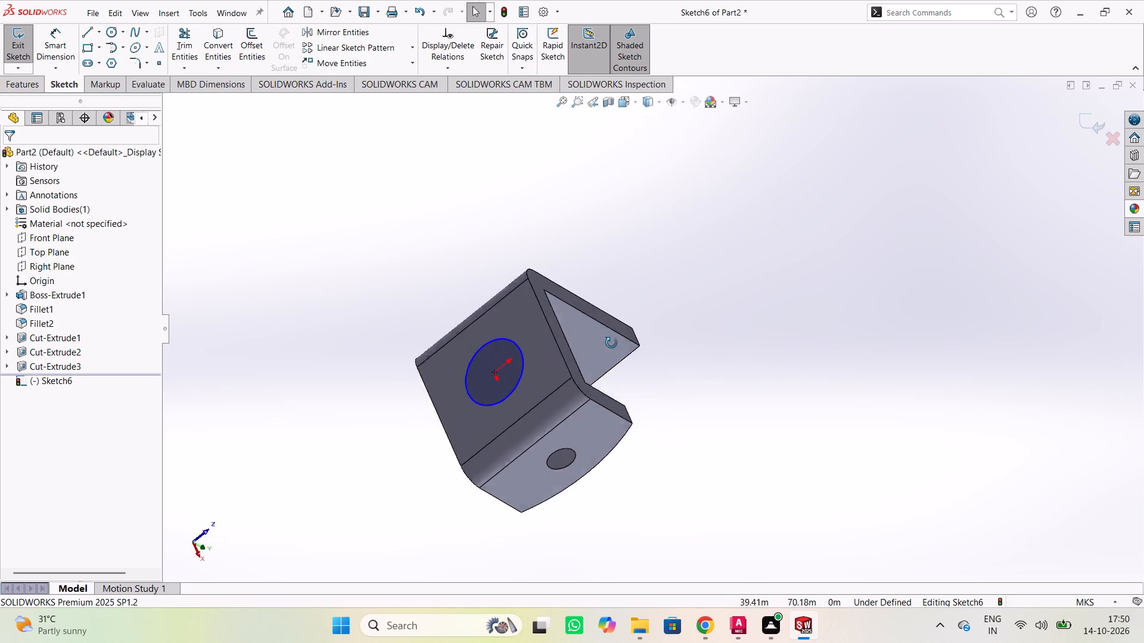
middle_drag(611, 343, 332, 311)
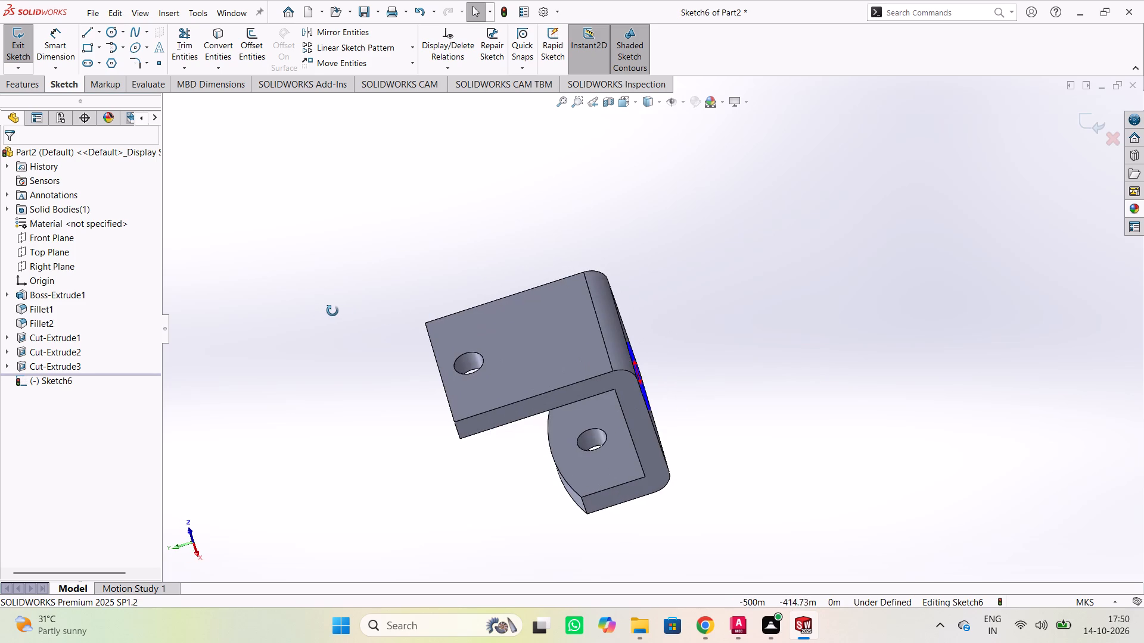
middle_drag(332, 311, 956, 383)
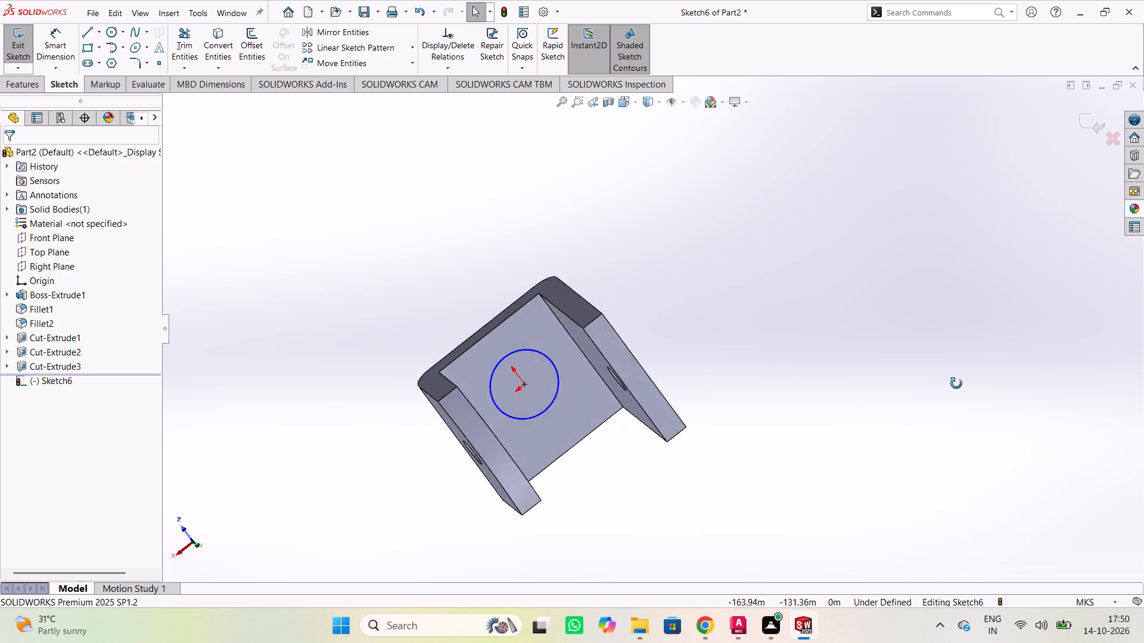
middle_drag(956, 383, 935, 376)
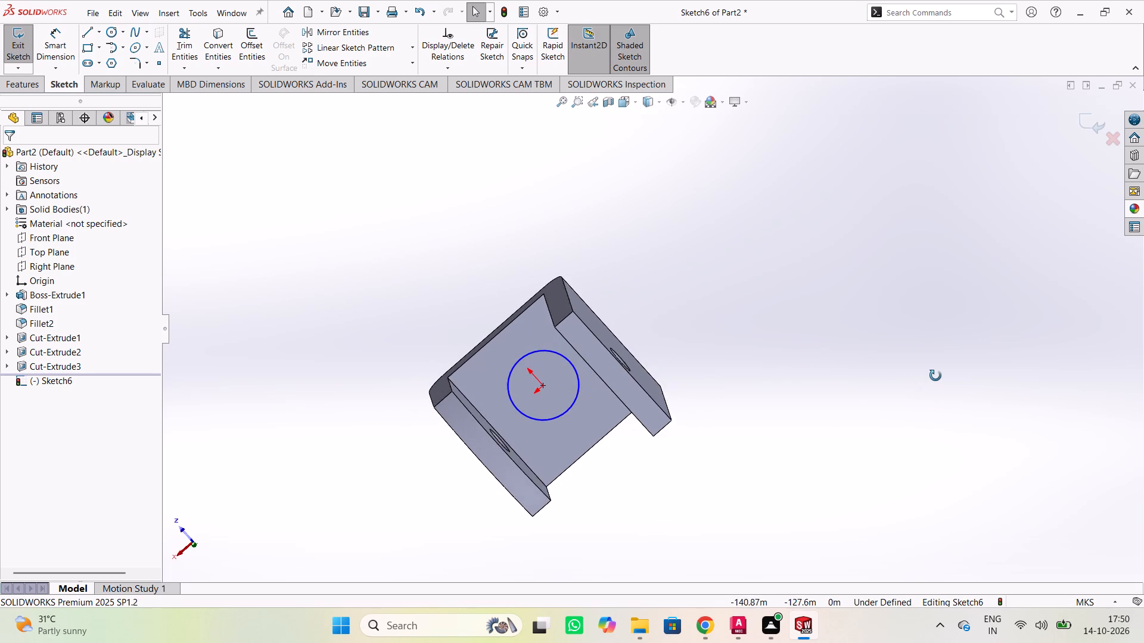
middle_drag(935, 376, 965, 322)
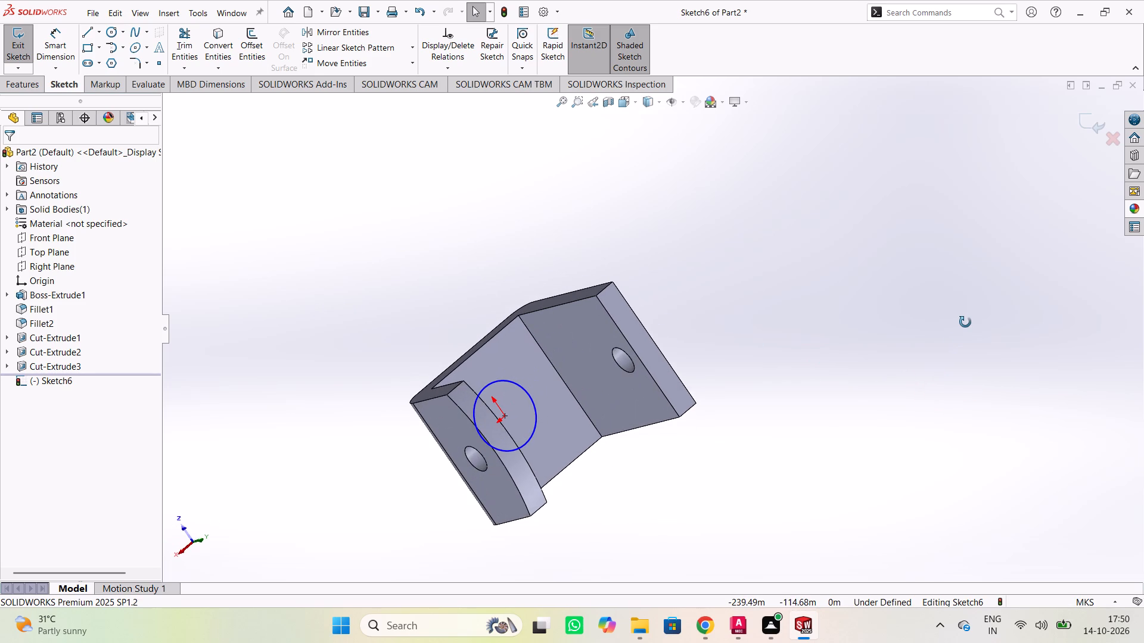
middle_drag(965, 322, 980, 301)
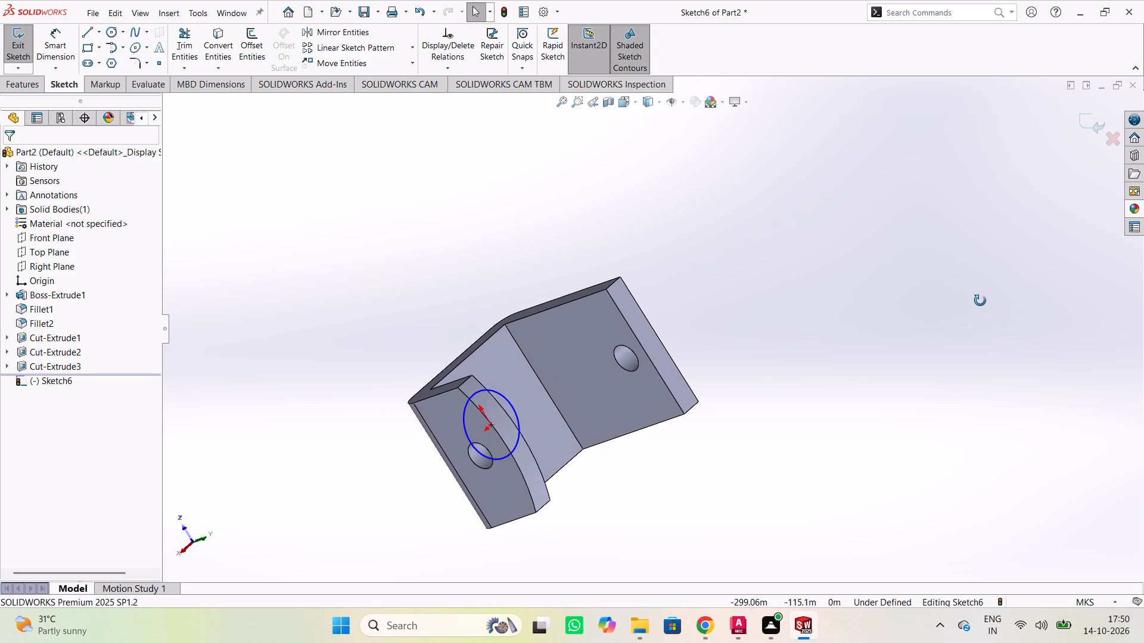
middle_drag(980, 301, 608, 274)
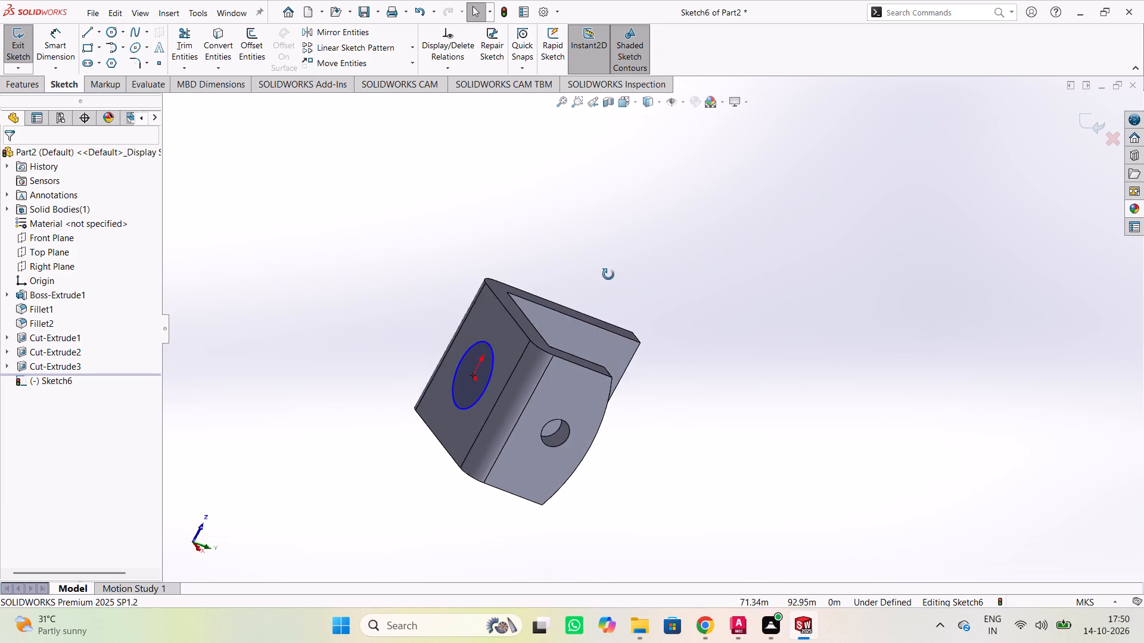
middle_drag(608, 274, 664, 169)
middle_drag(794, 273, 446, 285)
Review the whole U-shaped part from the underside and both arm ends, checking the circle's placement on the base.
scroll(295, 437, up, 1)
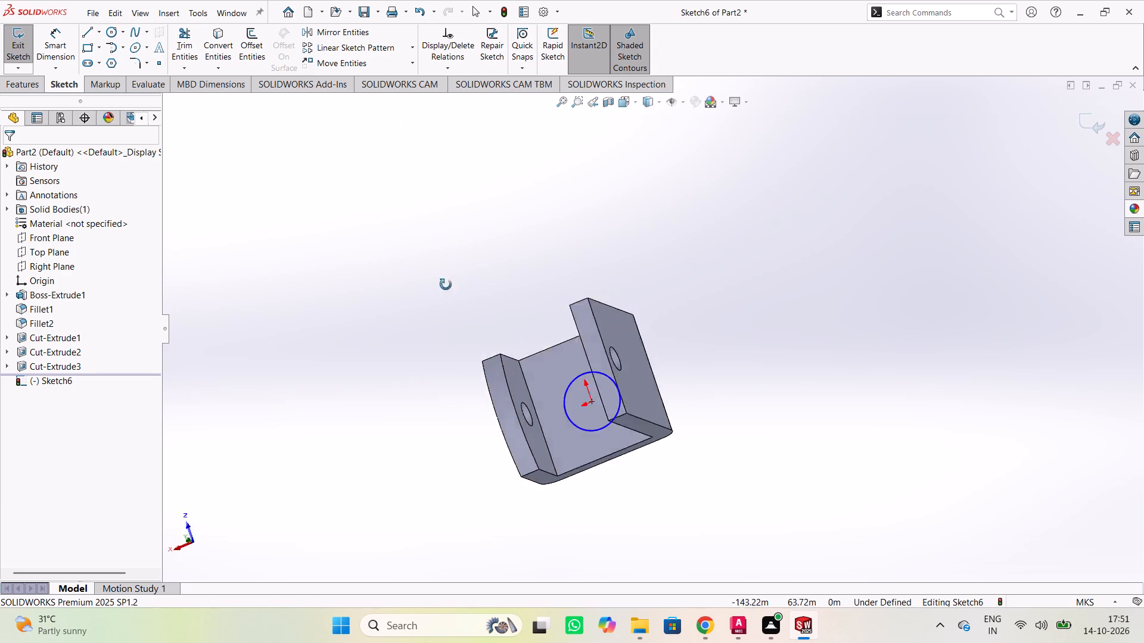
middle_drag(446, 285, 657, 264)
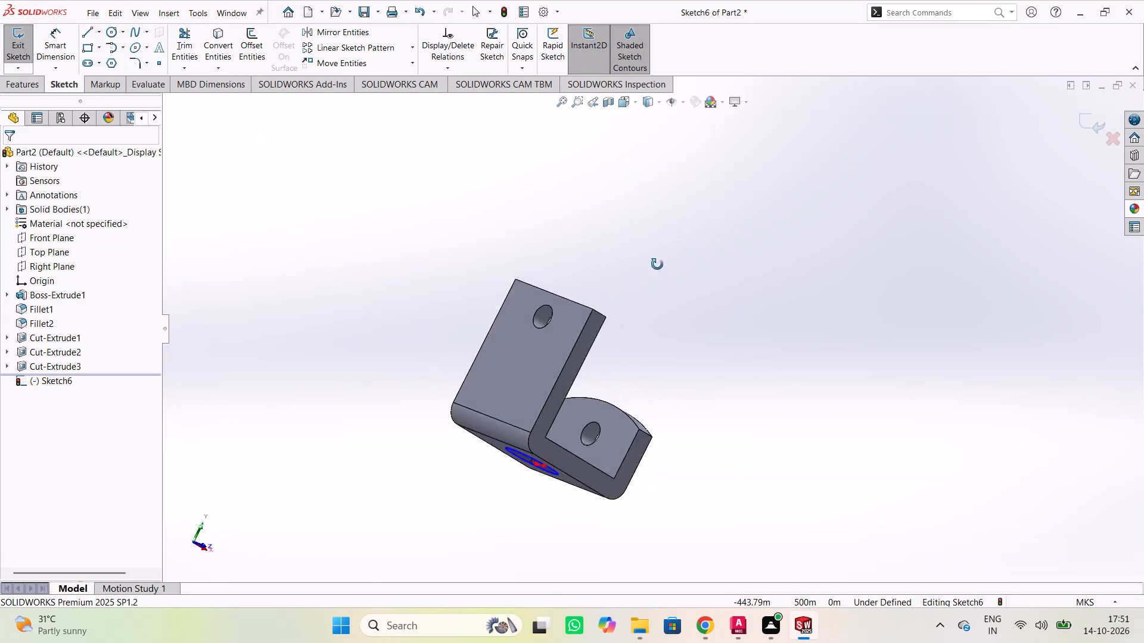
middle_drag(657, 264, 425, 177)
middle_drag(471, 171, 680, 489)
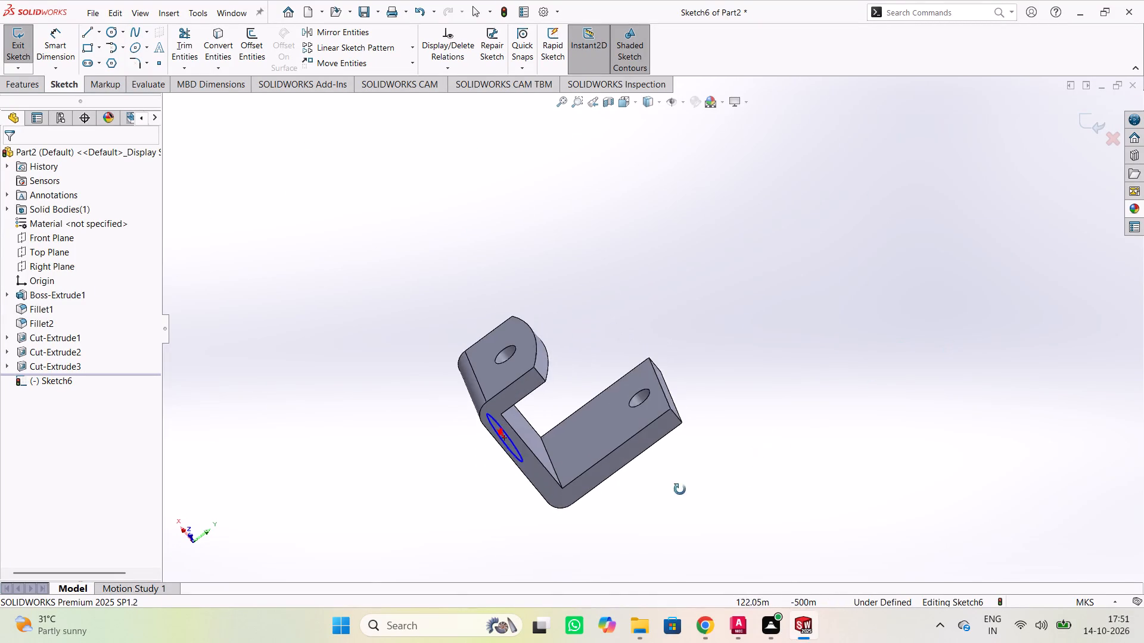
middle_drag(680, 489, 887, 357)
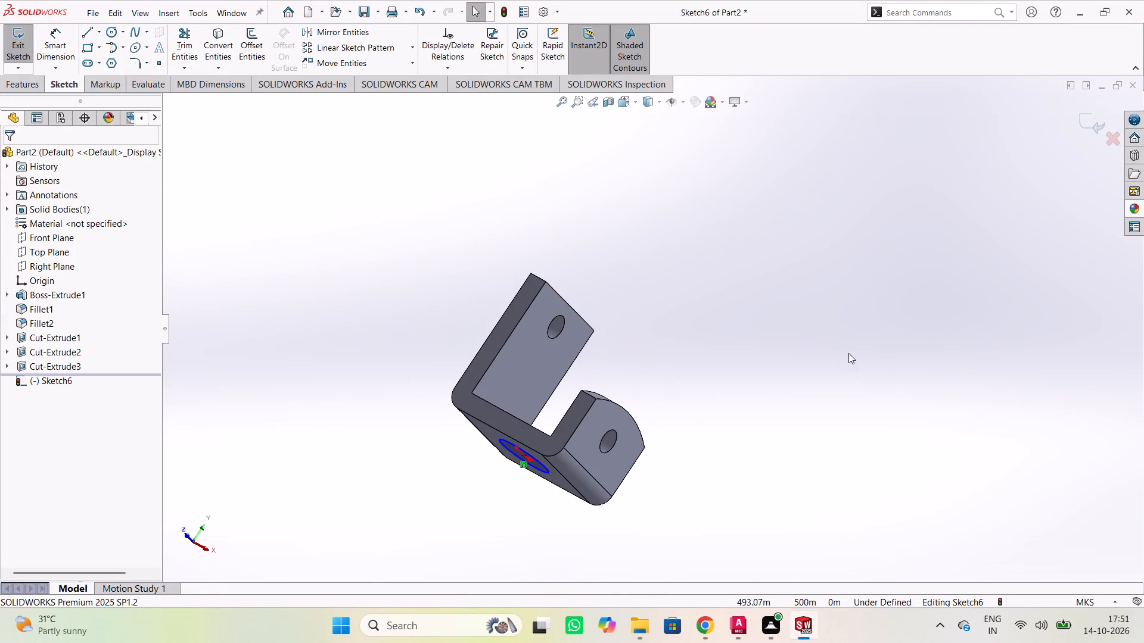
middle_drag(433, 223, 826, 291)
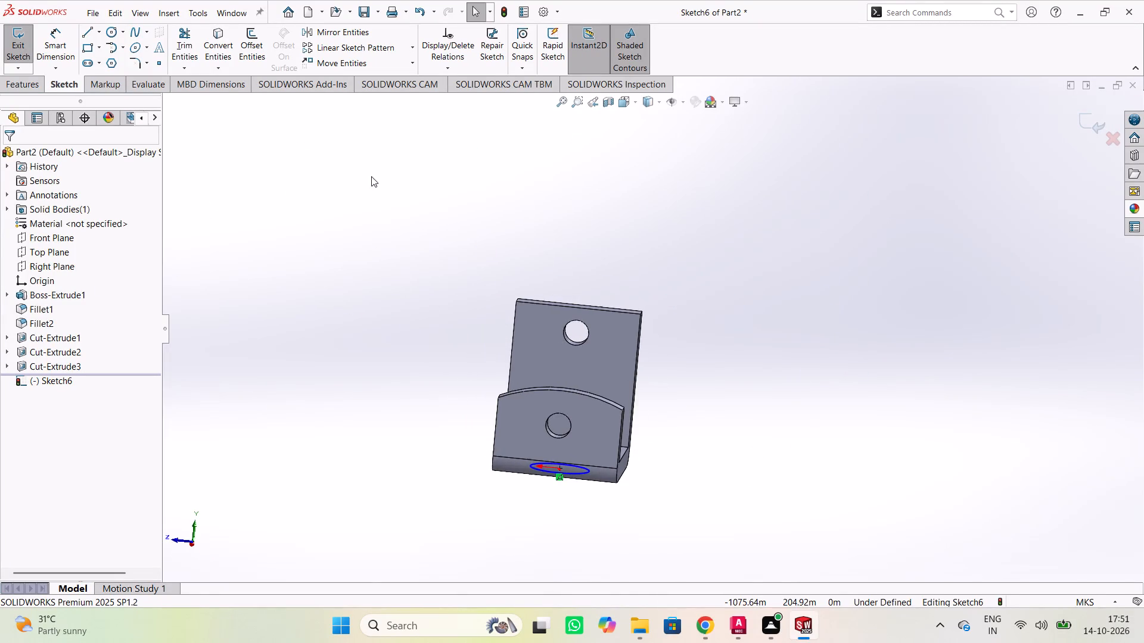
middle_drag(371, 176, 751, 277)
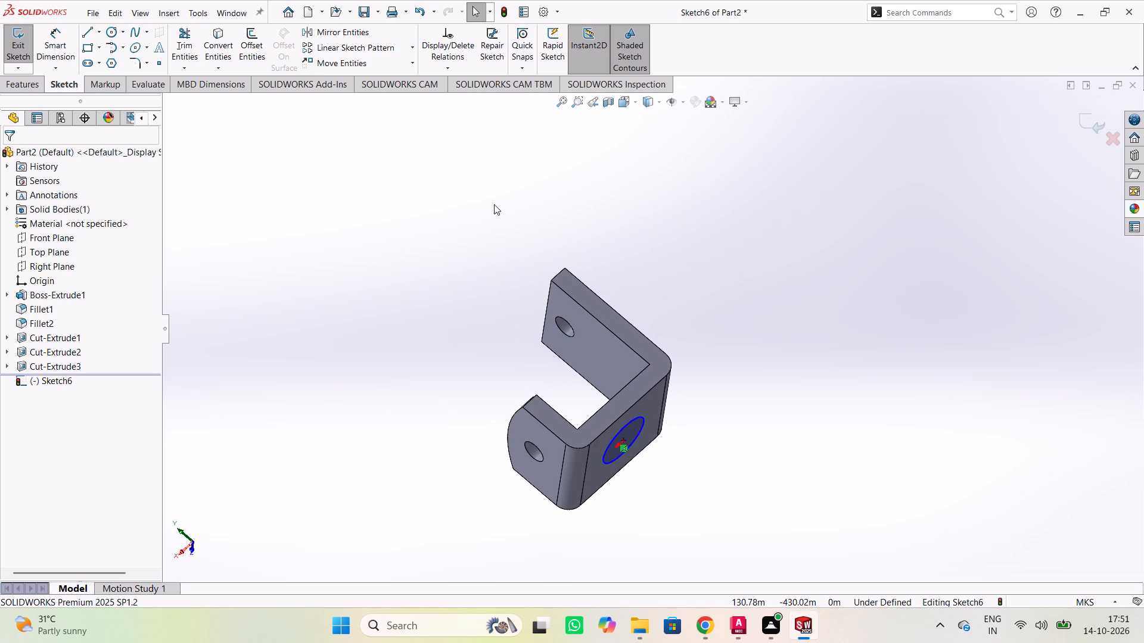
middle_drag(464, 188, 852, 359)
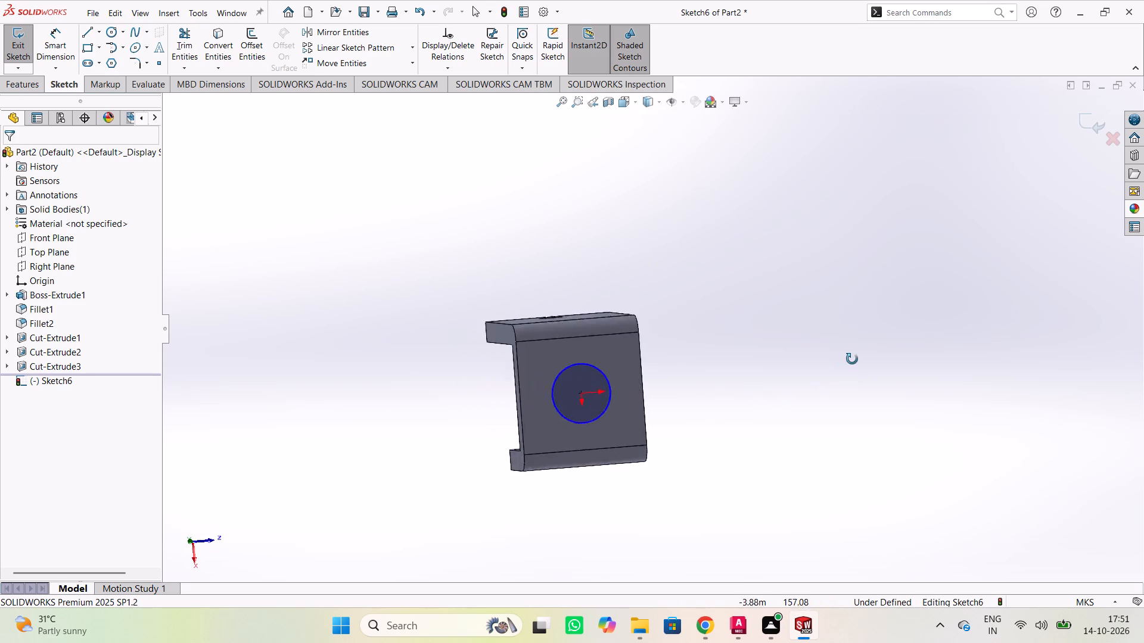
middle_drag(852, 359, 927, 319)
middle_drag(460, 172, 624, 441)
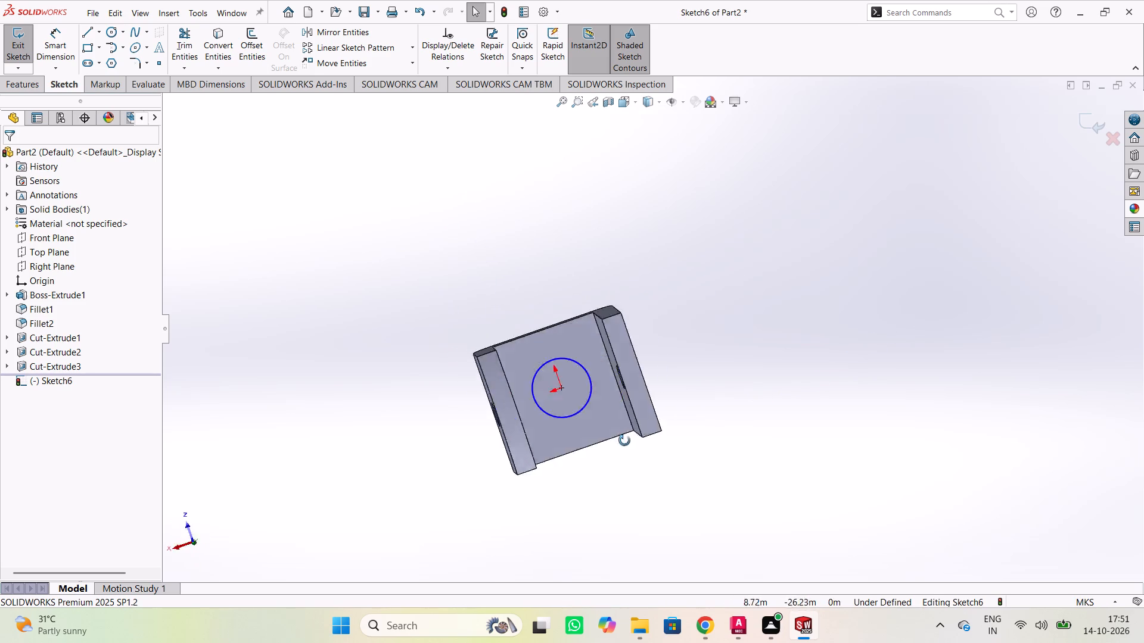
Inspect the U-shaped part from the base, both arm faces and the open side, checking the base circle against the arm holes.
middle_drag(624, 441, 841, 249)
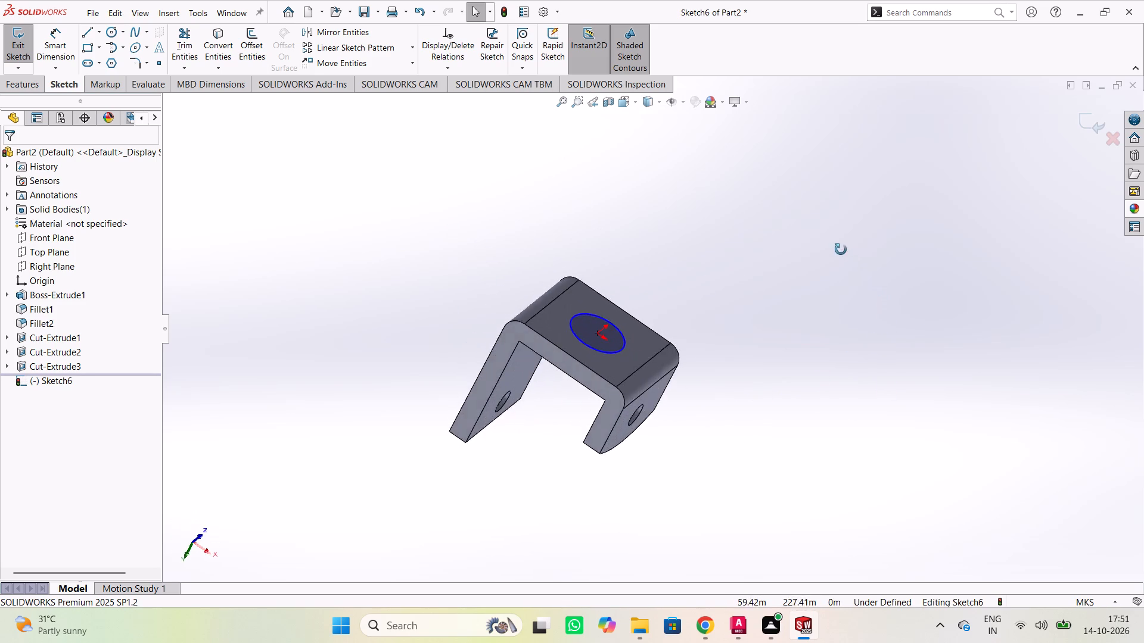
middle_drag(841, 249, 837, 192)
middle_drag(730, 333, 757, 256)
middle_drag(772, 330, 867, 304)
middle_drag(452, 170, 695, 298)
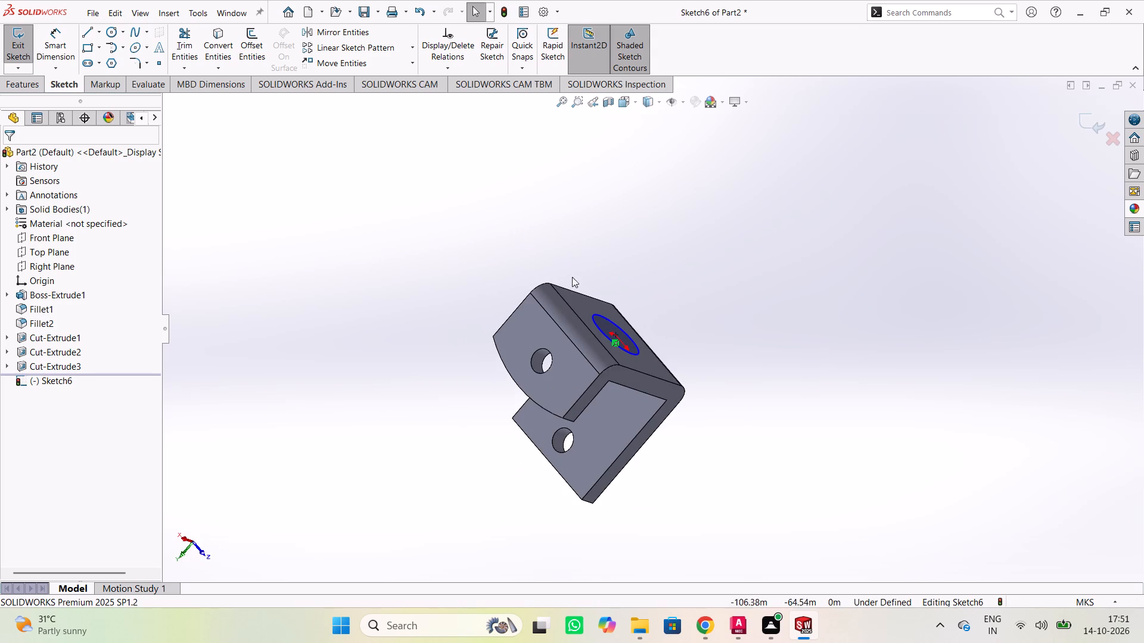
middle_drag(461, 240, 590, 429)
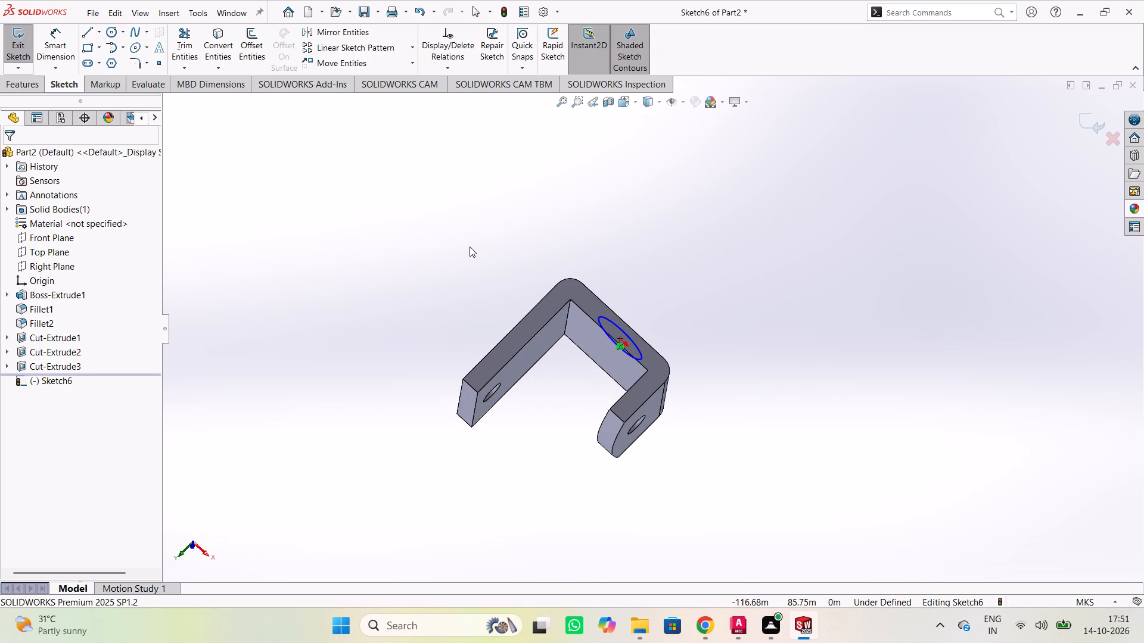
middle_drag(470, 251, 722, 382)
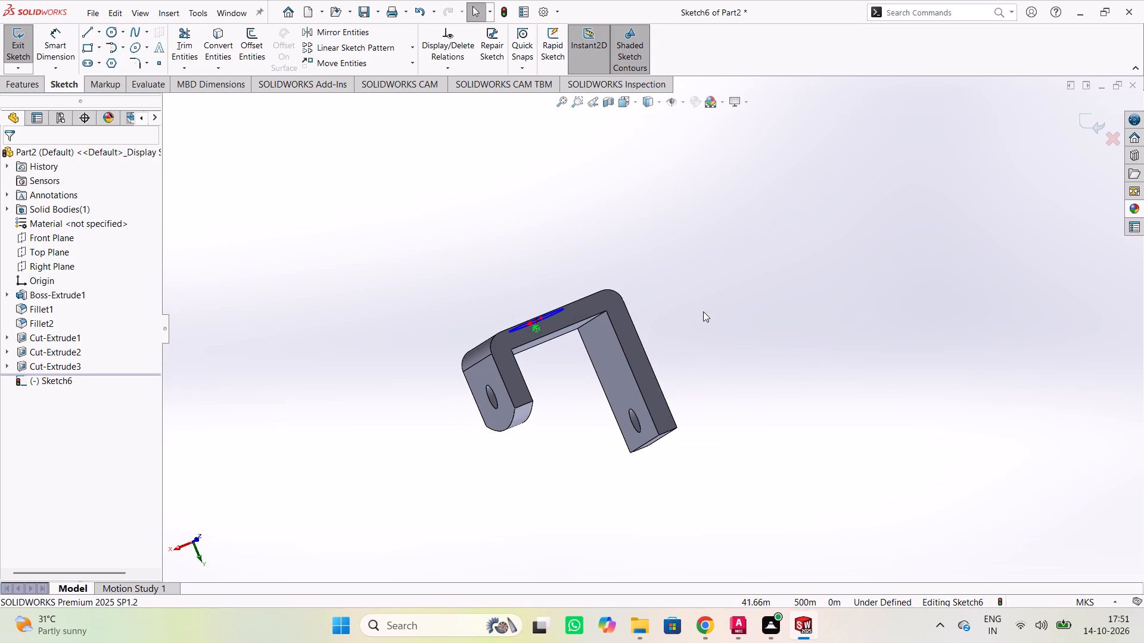
middle_drag(573, 288, 769, 467)
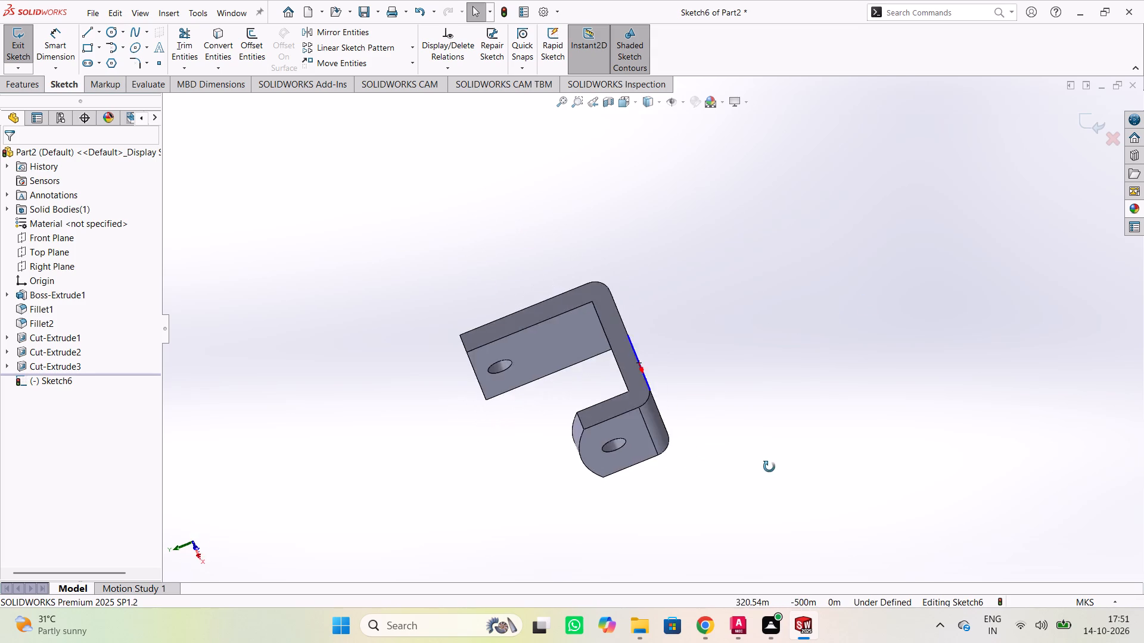
middle_drag(769, 467, 357, 356)
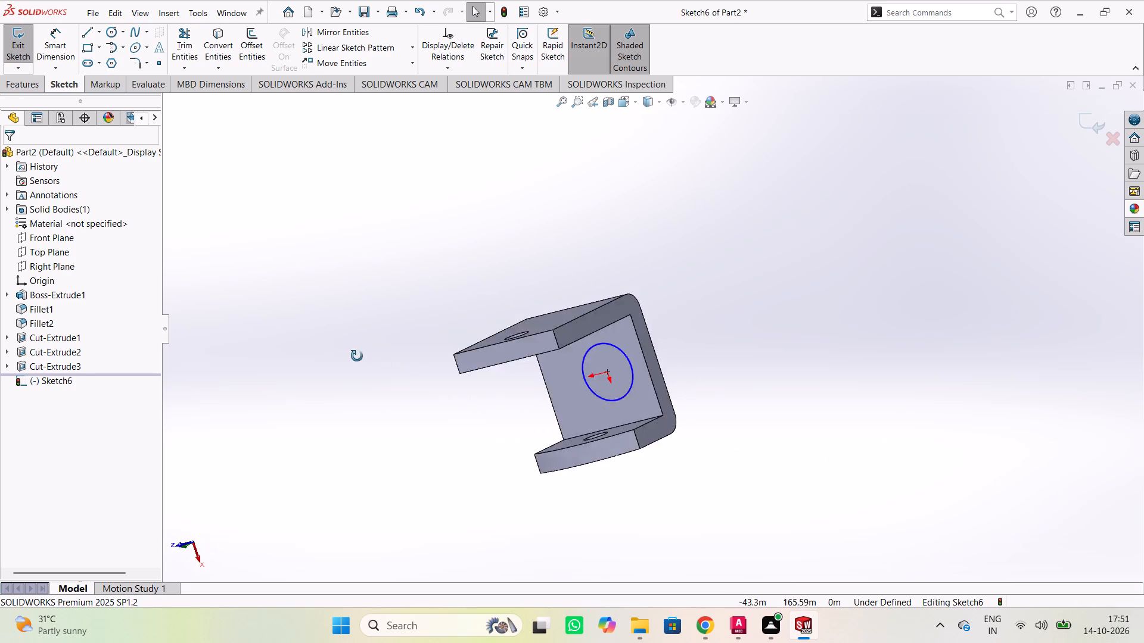
middle_drag(357, 356, 812, 428)
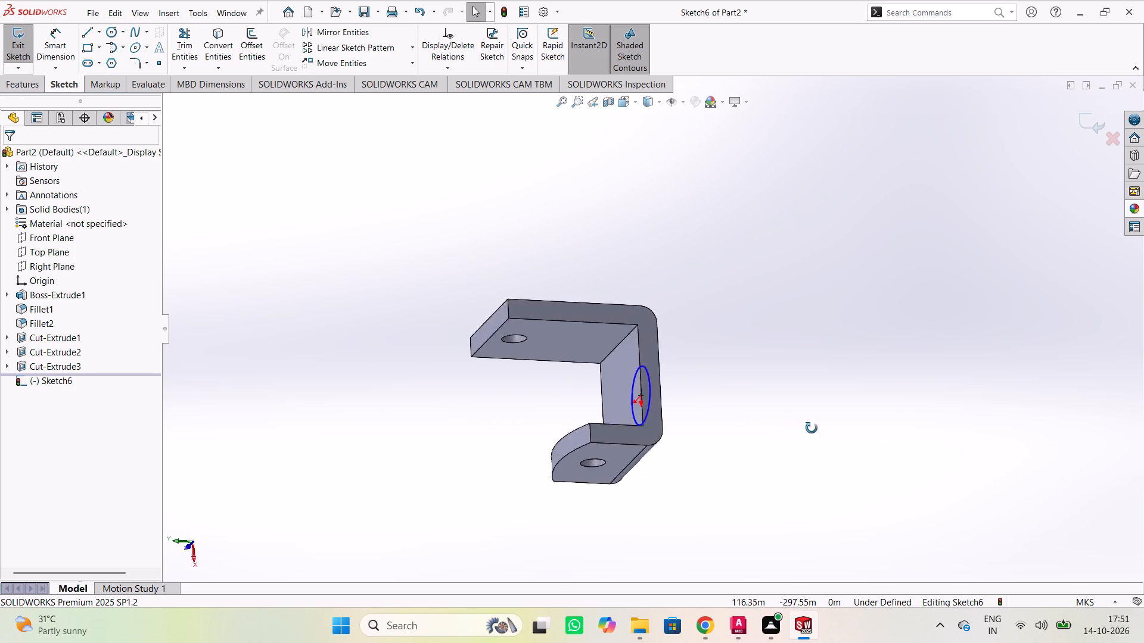
middle_drag(812, 428, 866, 426)
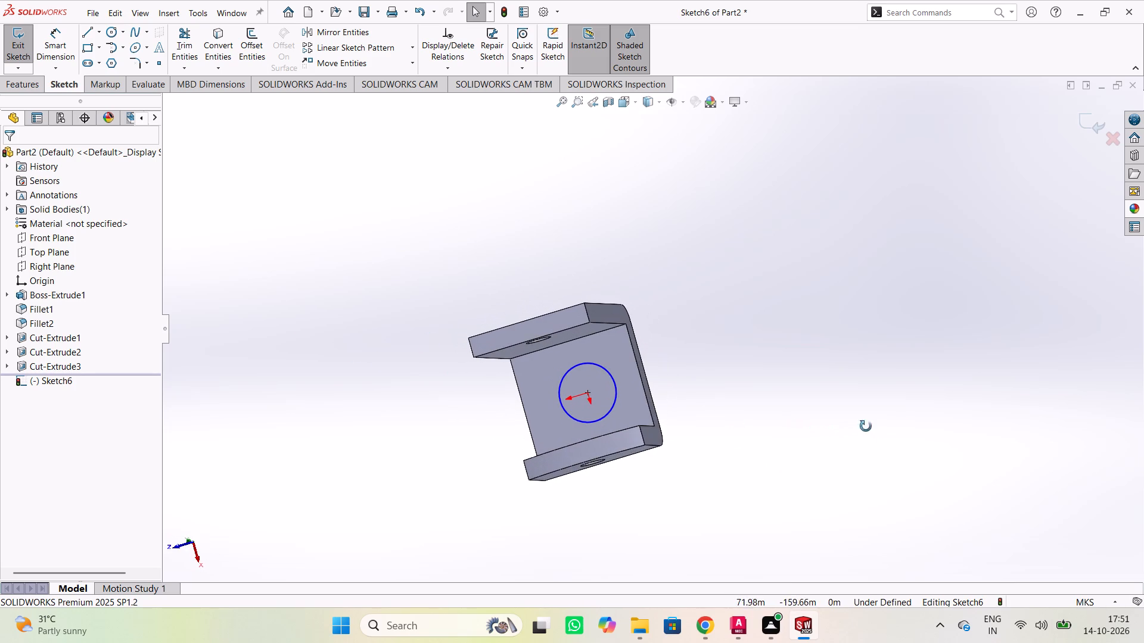
middle_drag(866, 426, 866, 428)
Examine the base circle from the inner and outer faces, along with the long arm's hole and the rounded short arm.
middle_drag(913, 289, 324, 373)
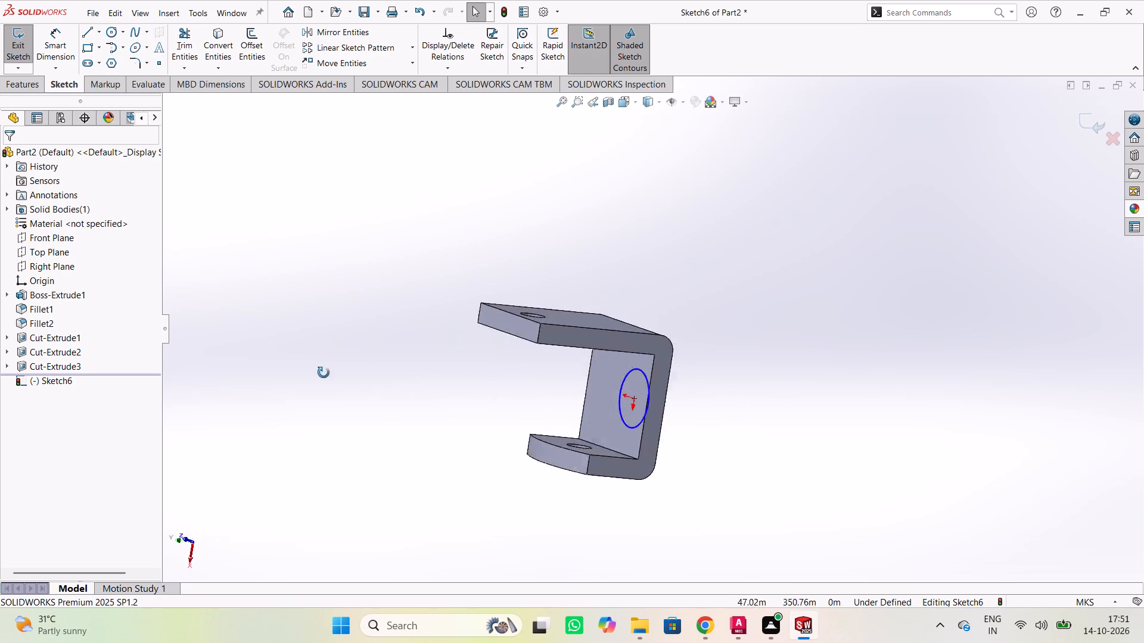
middle_drag(324, 373, 873, 430)
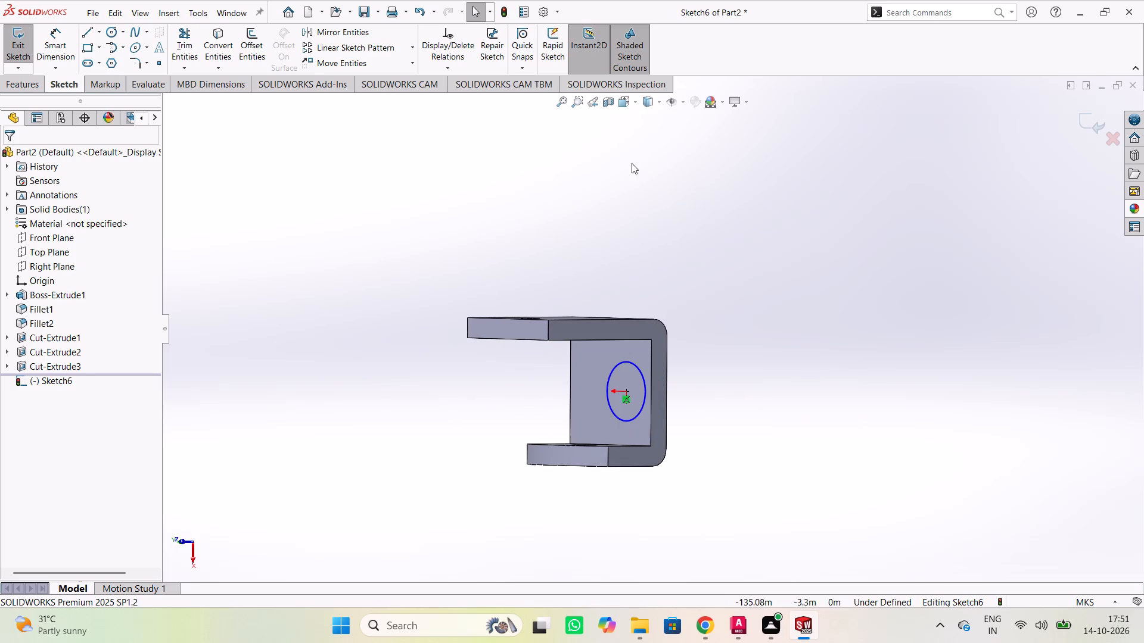
middle_drag(637, 260, 685, 468)
middle_drag(605, 202, 583, 410)
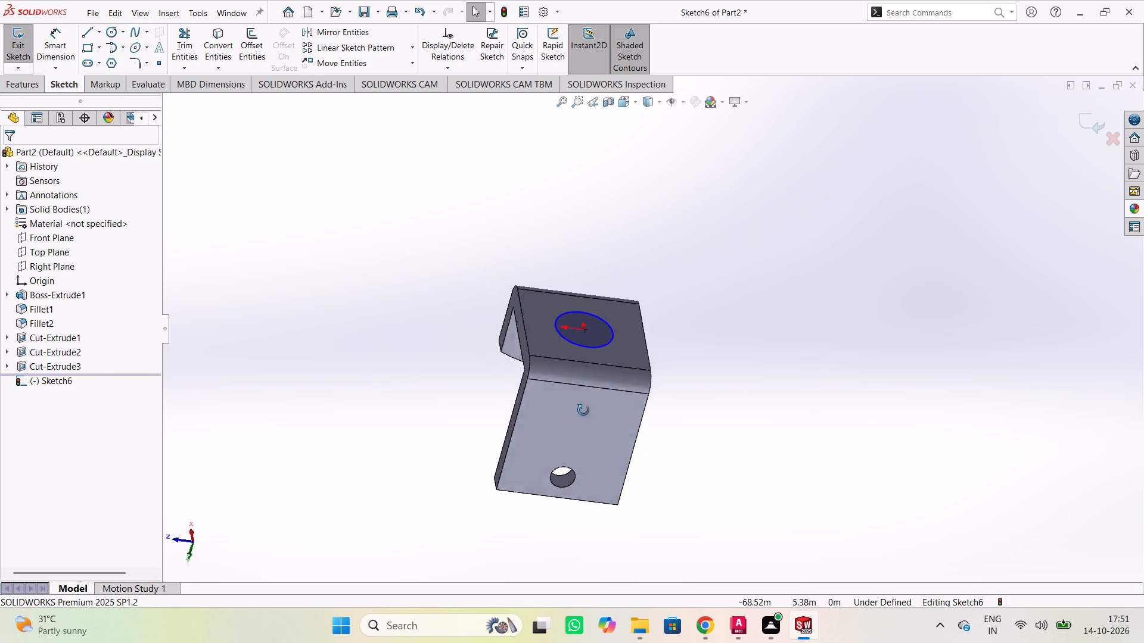
middle_drag(583, 410, 580, 419)
scroll(580, 305, up, 1)
middle_drag(560, 246, 531, 401)
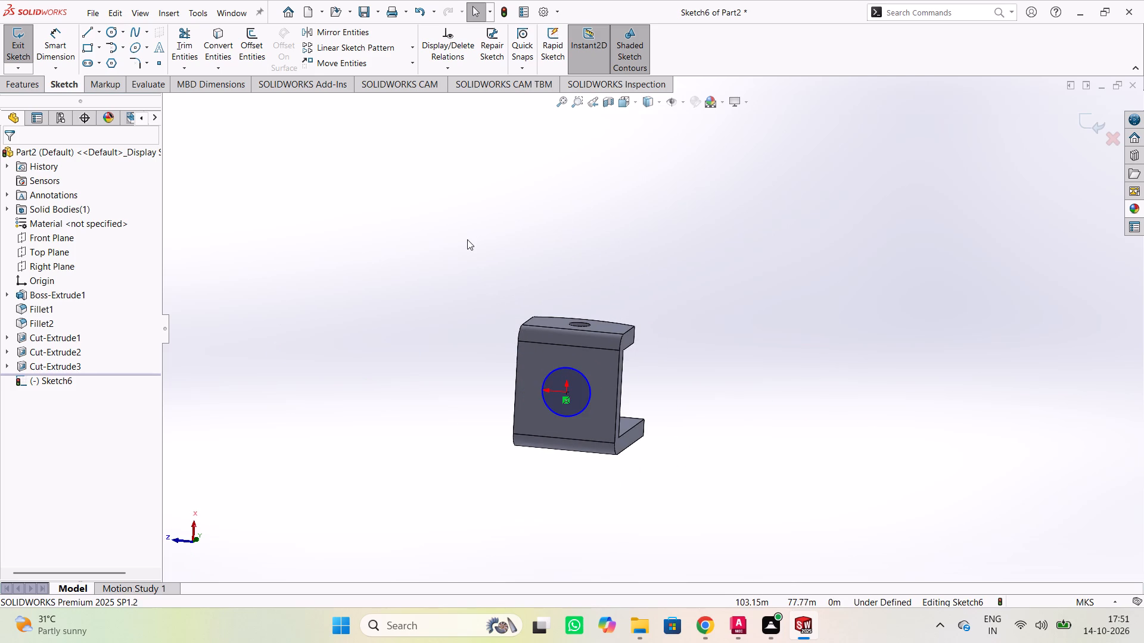
middle_drag(467, 240, 626, 327)
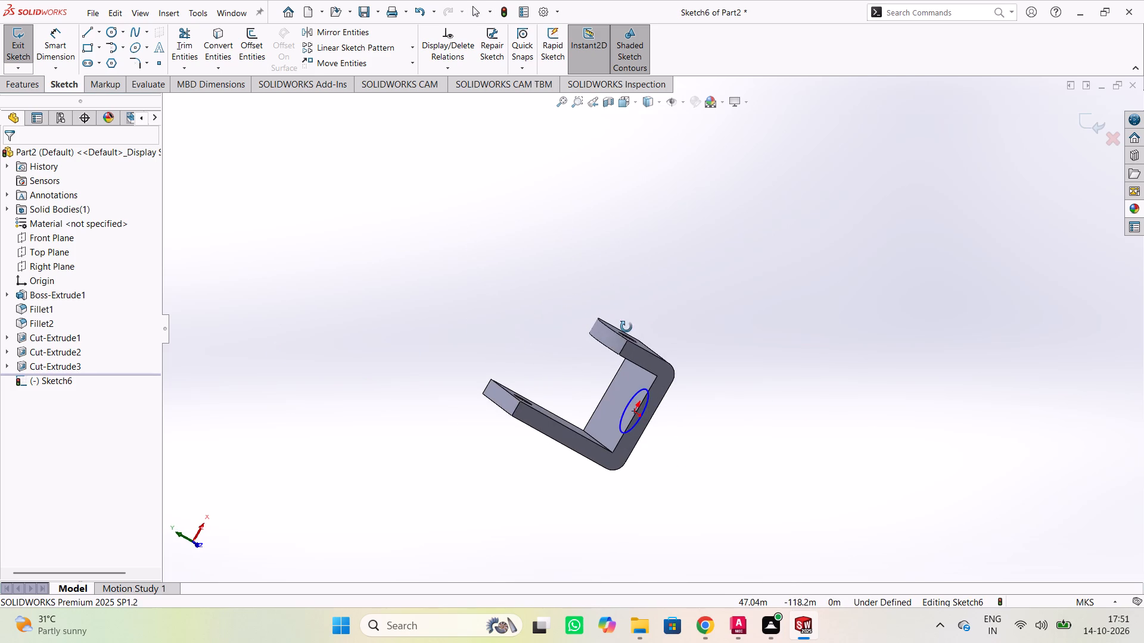
middle_drag(626, 327, 667, 374)
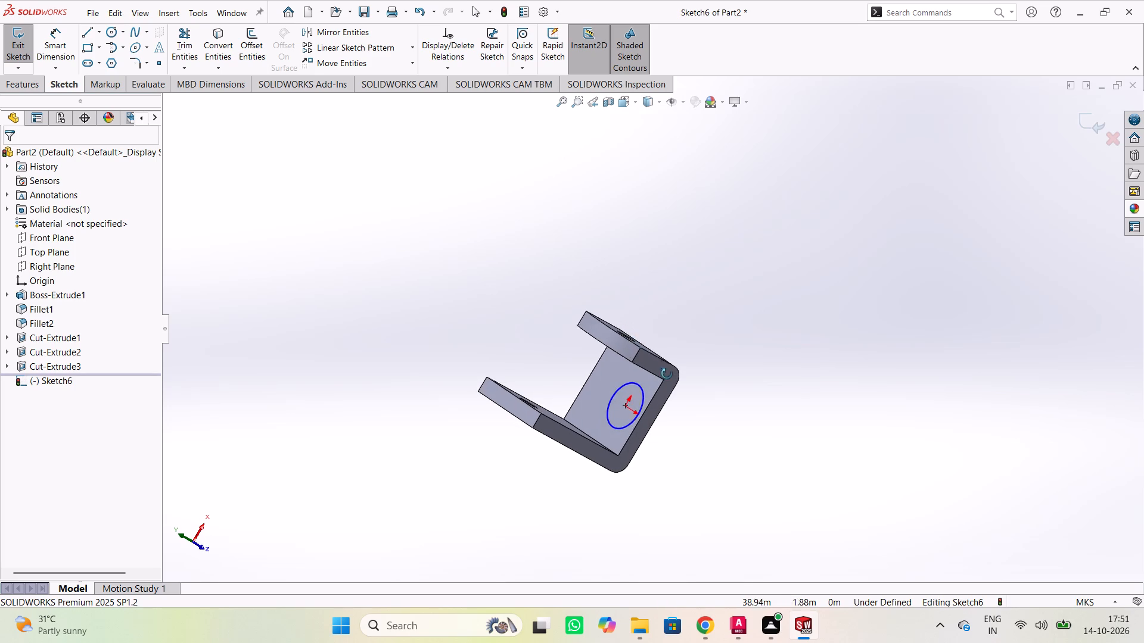
middle_drag(667, 374, 720, 374)
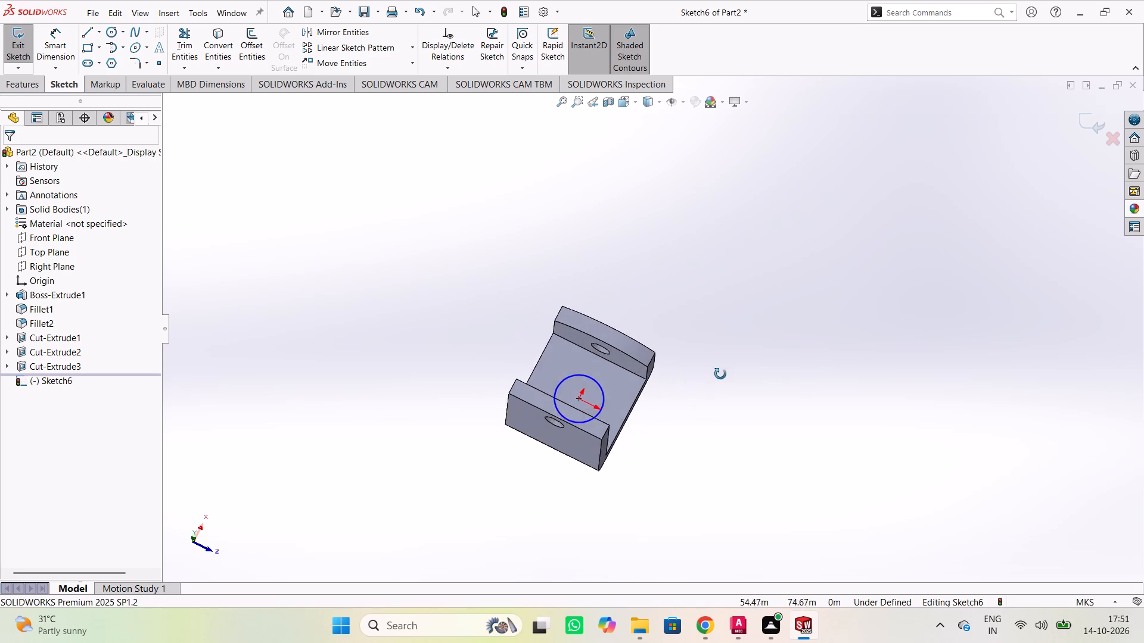
middle_drag(720, 374, 727, 371)
Compare the long arm and rounded short arm in profile and from the open side, relative to the circle on the base.
middle_drag(497, 215, 537, 310)
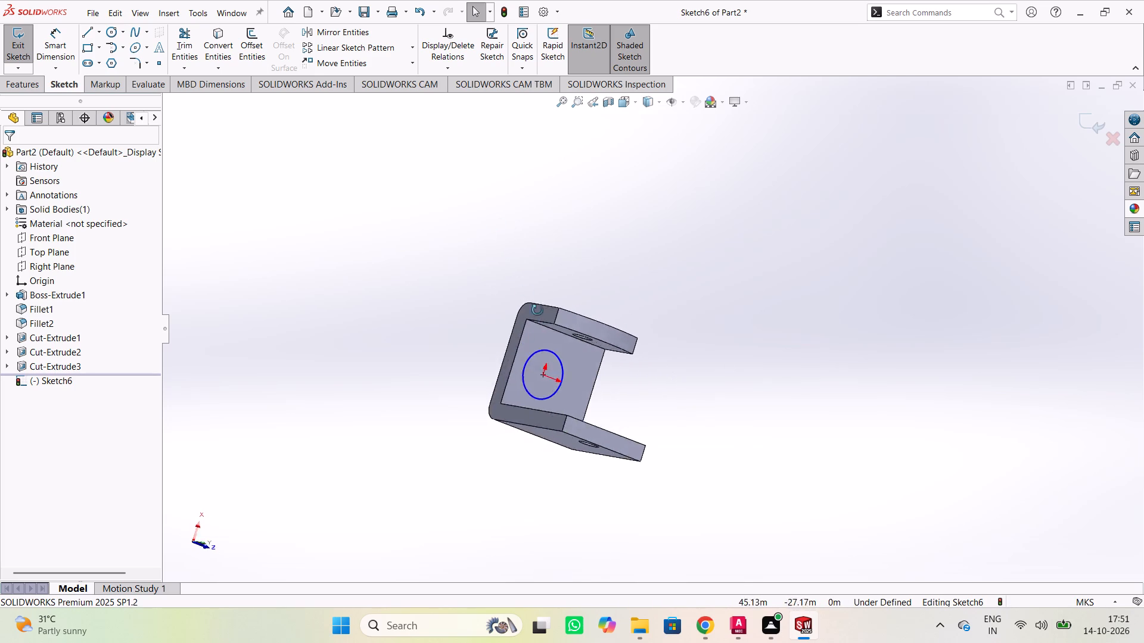
middle_drag(537, 310, 882, 438)
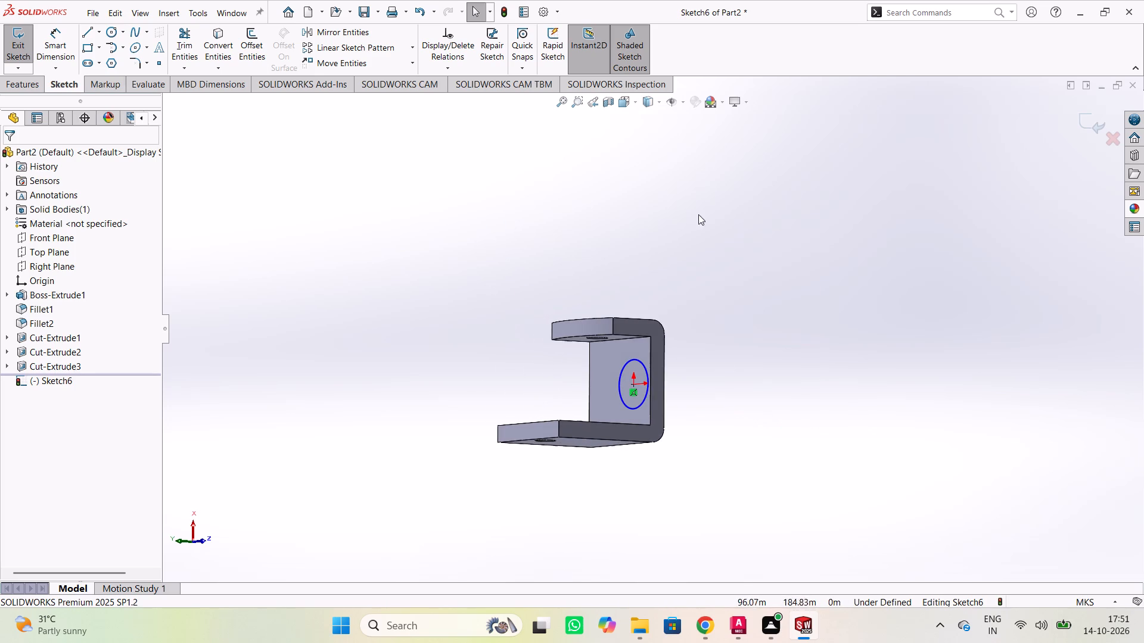
middle_drag(598, 227, 731, 463)
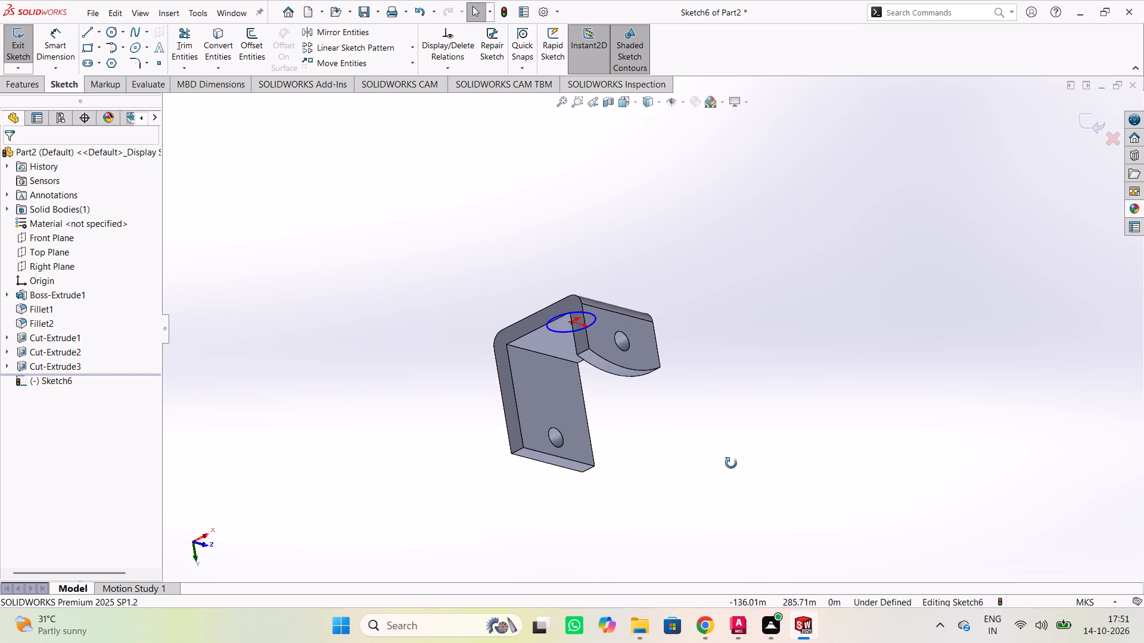
middle_drag(731, 463, 744, 458)
middle_drag(568, 206, 606, 489)
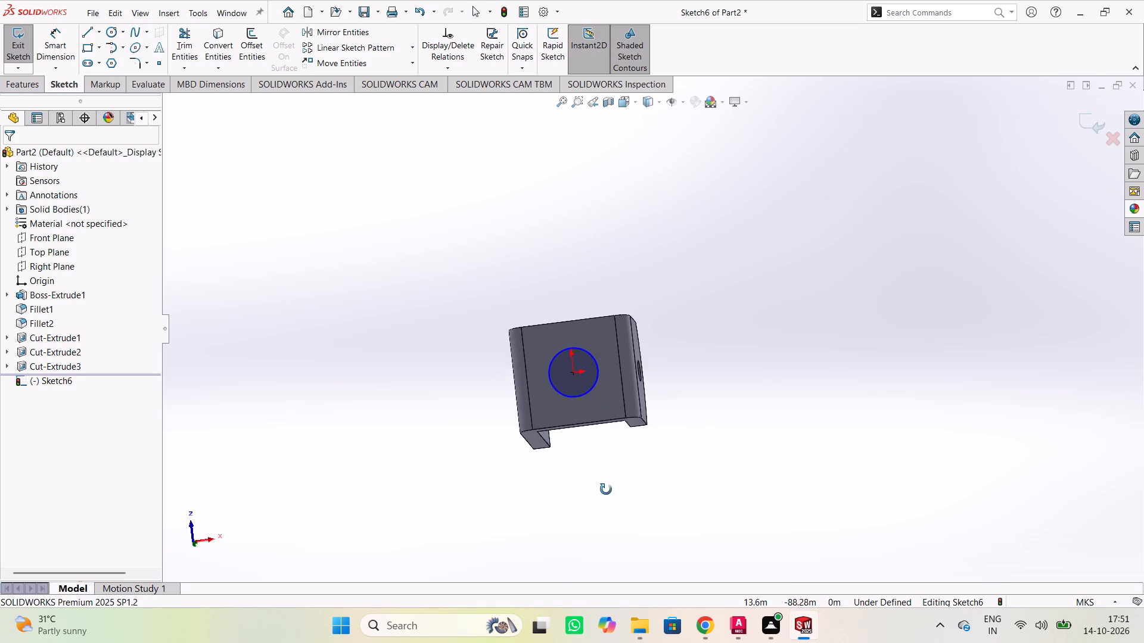
middle_drag(606, 489, 888, 461)
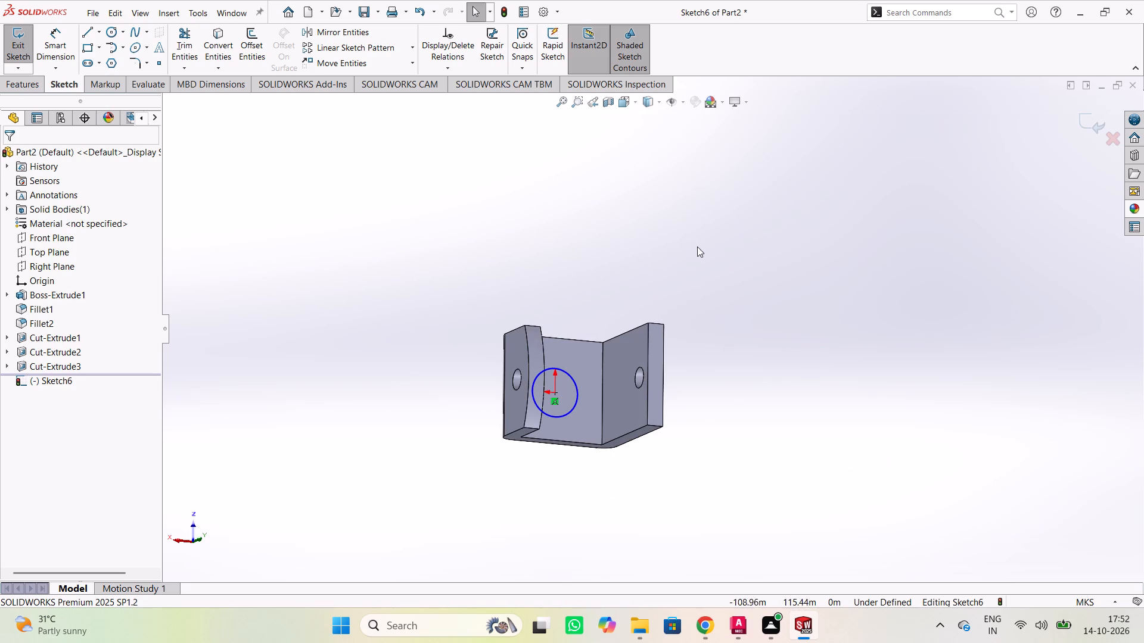
middle_drag(619, 249, 820, 366)
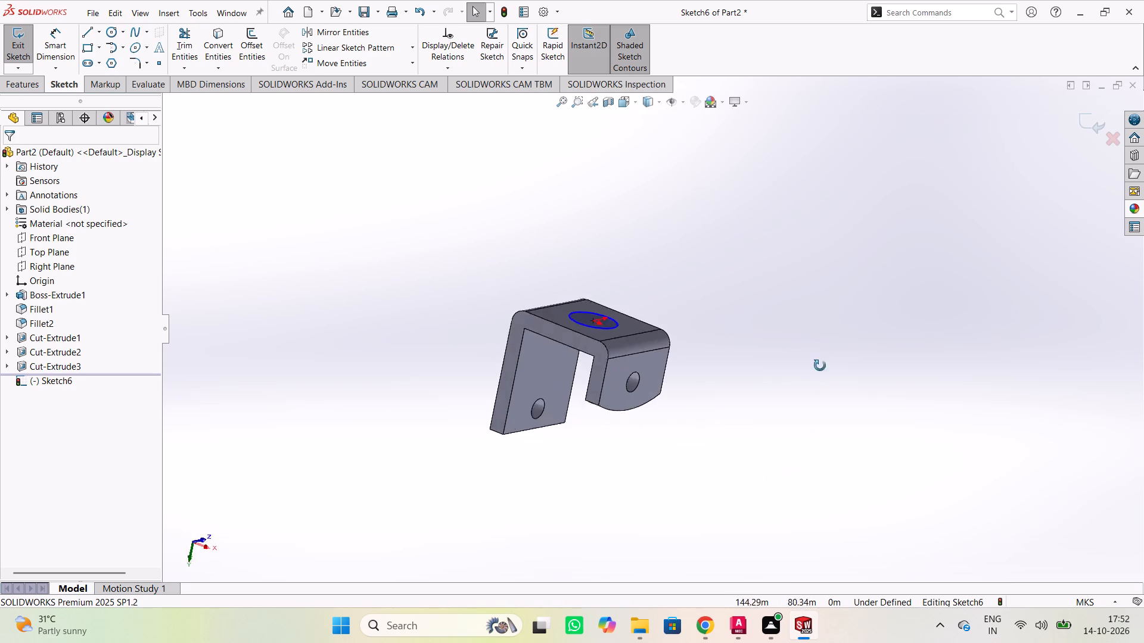
middle_drag(820, 366, 826, 341)
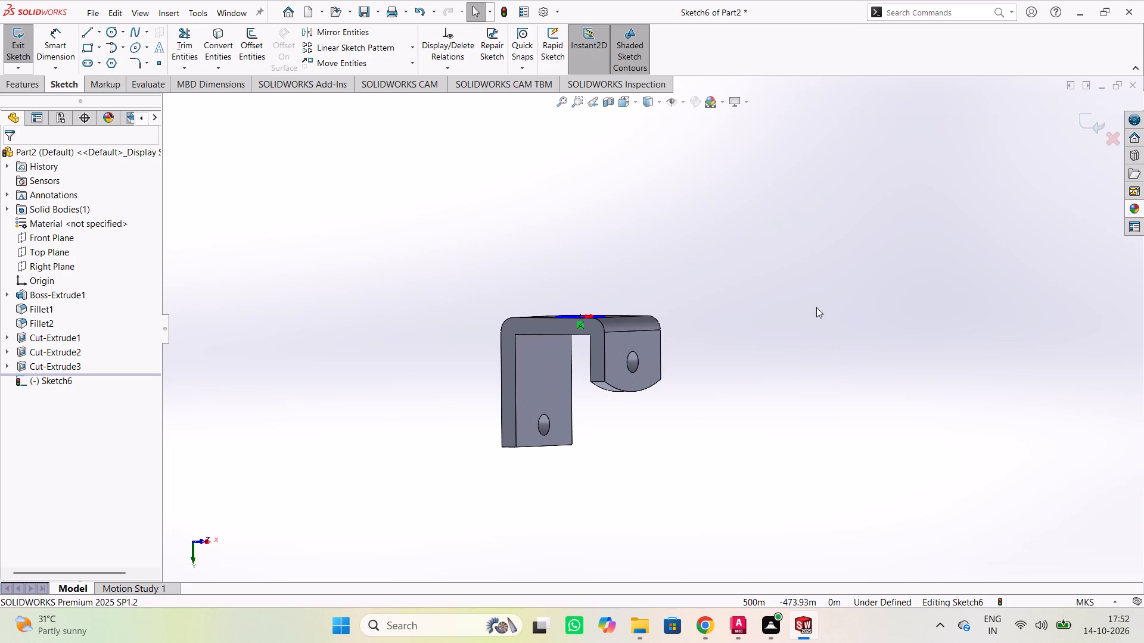
middle_drag(816, 307, 828, 394)
scroll(670, 238, up, 1)
middle_drag(669, 238, 693, 373)
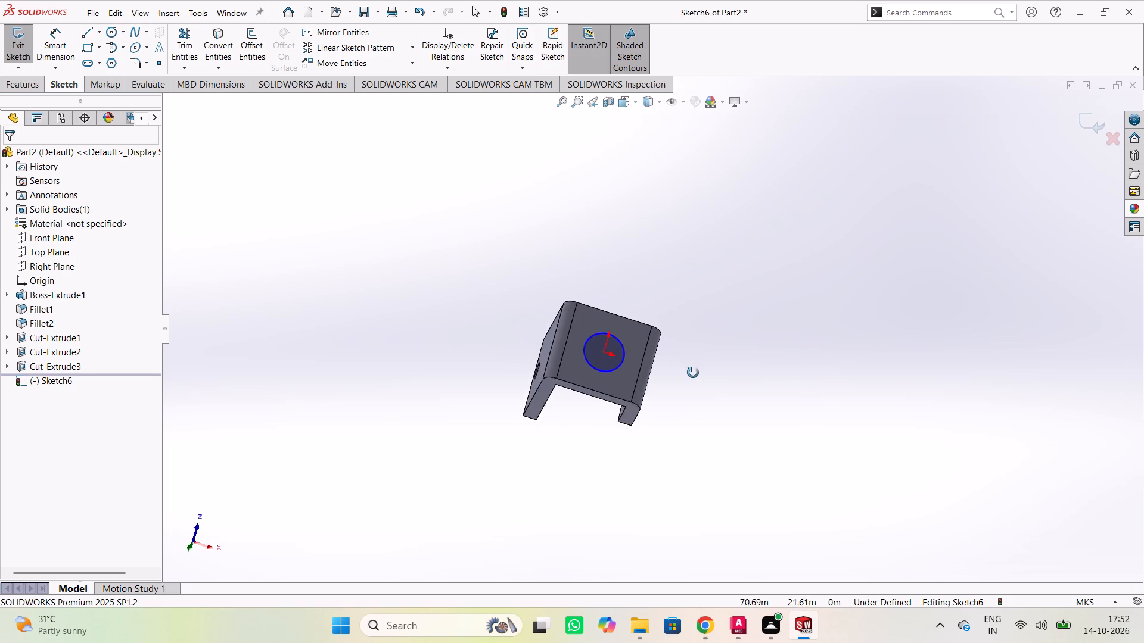
middle_drag(693, 373, 656, 316)
Review the part's outer bends, arm holes and base circle from the base side, the arm ends and the side profile.
middle_drag(598, 232, 643, 412)
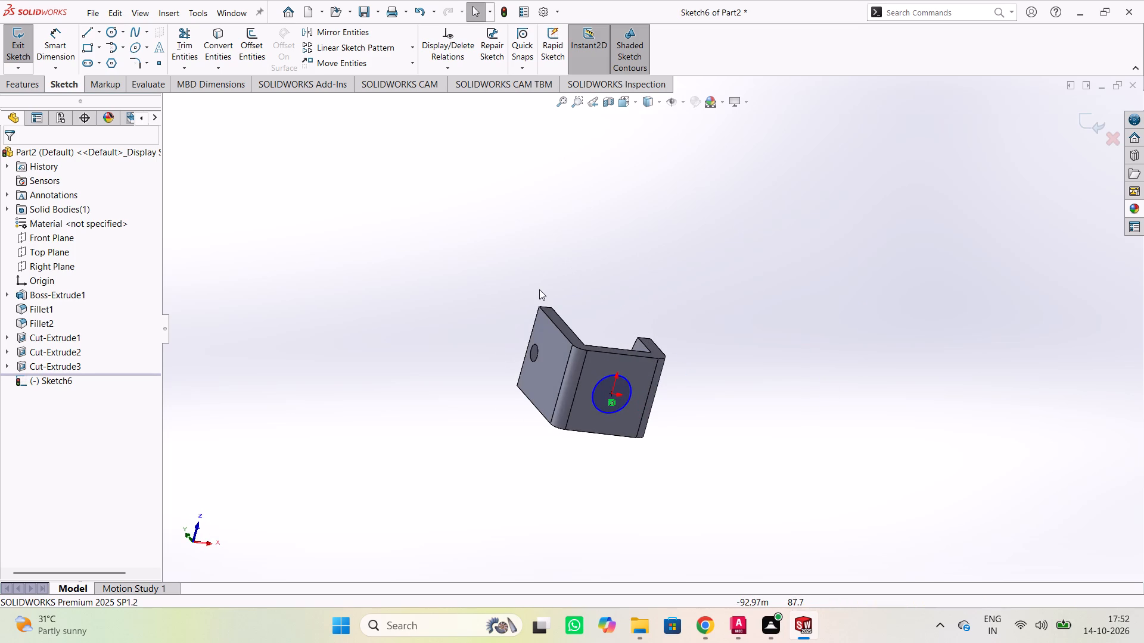
middle_drag(539, 290, 706, 406)
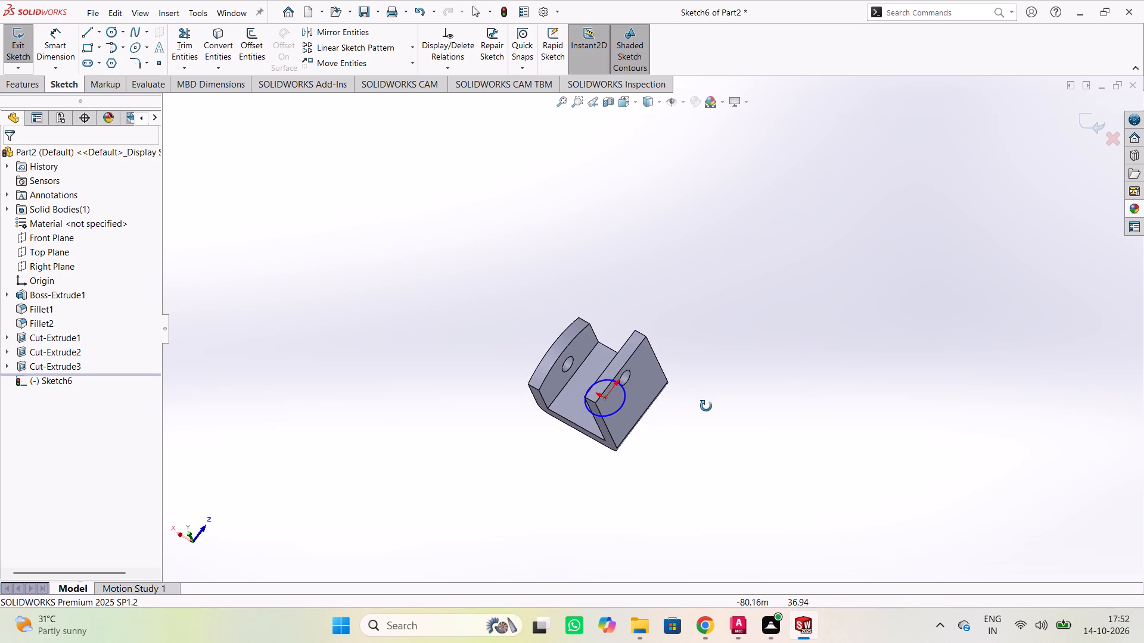
middle_drag(706, 406, 744, 452)
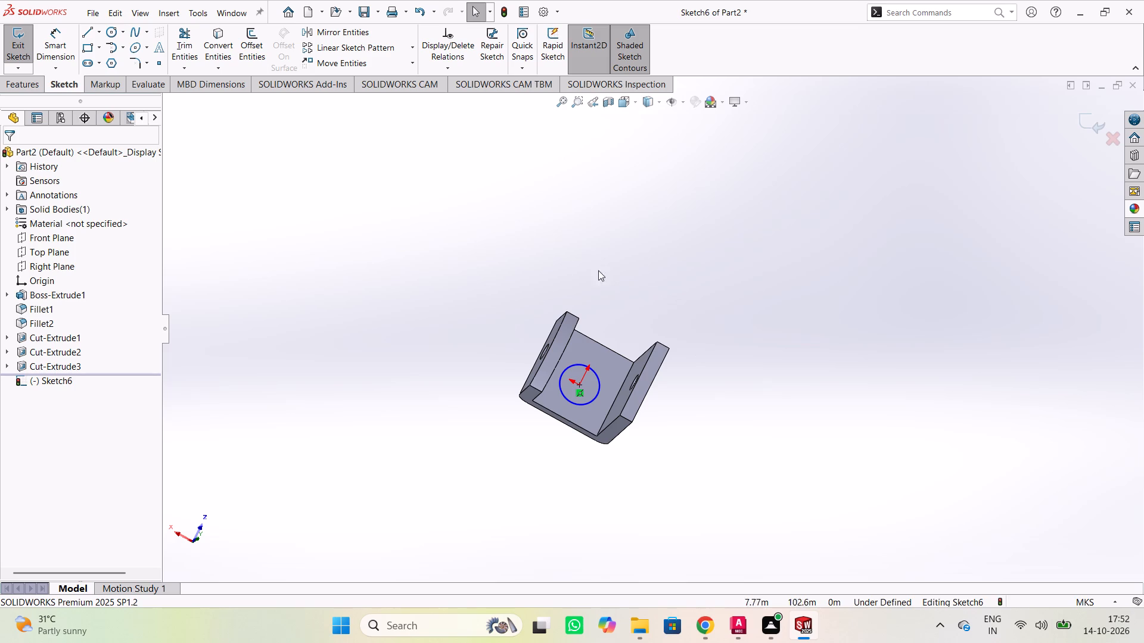
middle_drag(543, 247, 711, 401)
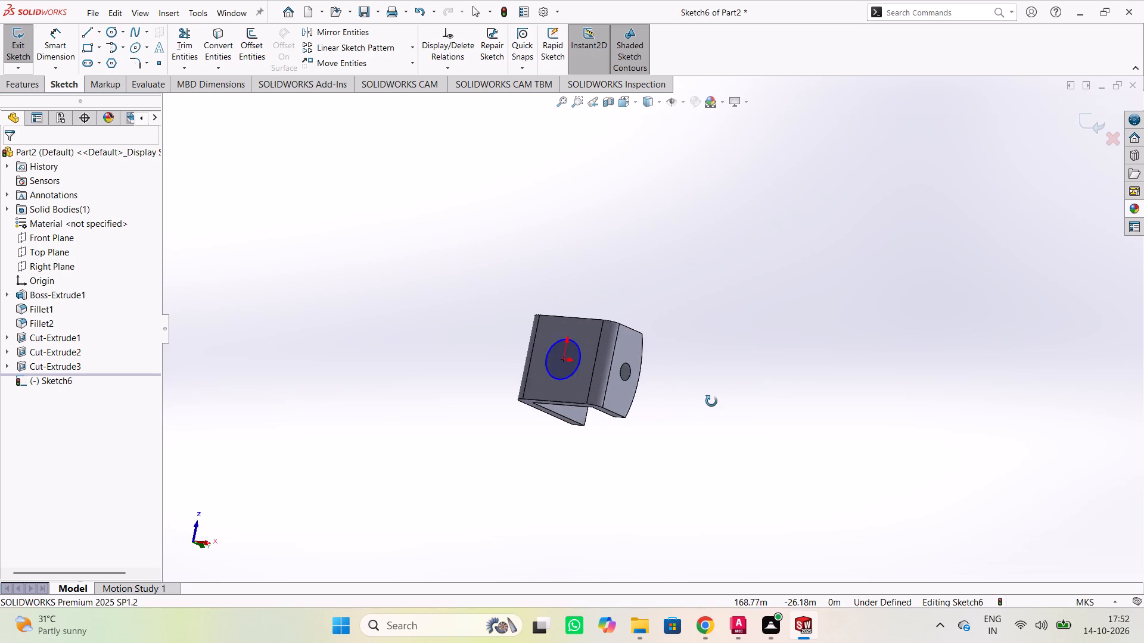
middle_drag(711, 401, 766, 220)
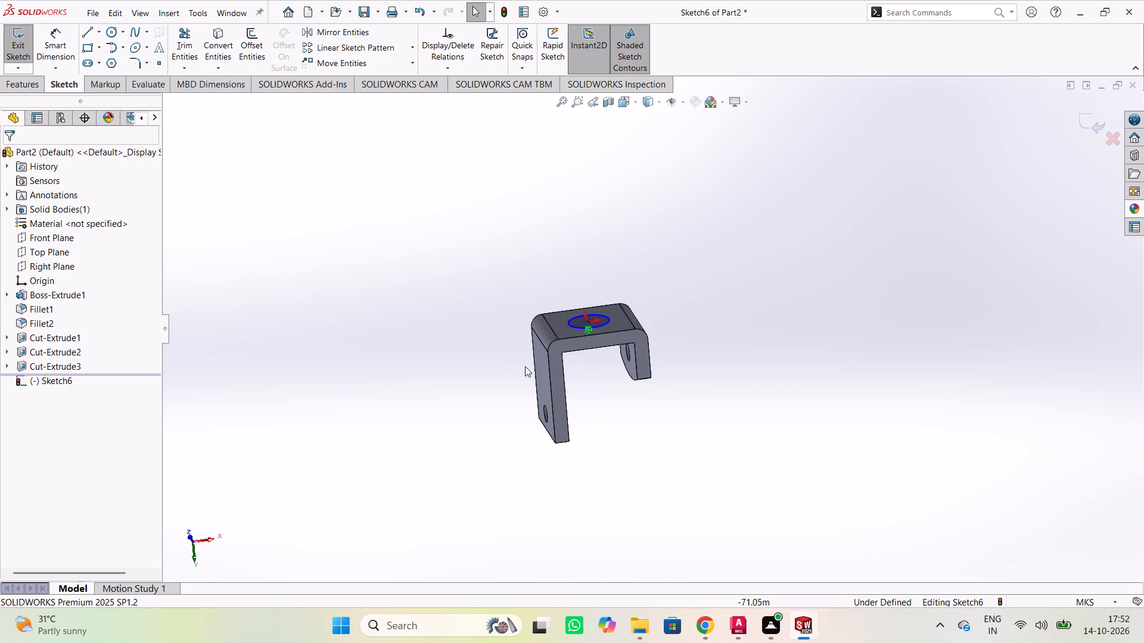
middle_drag(507, 403, 813, 320)
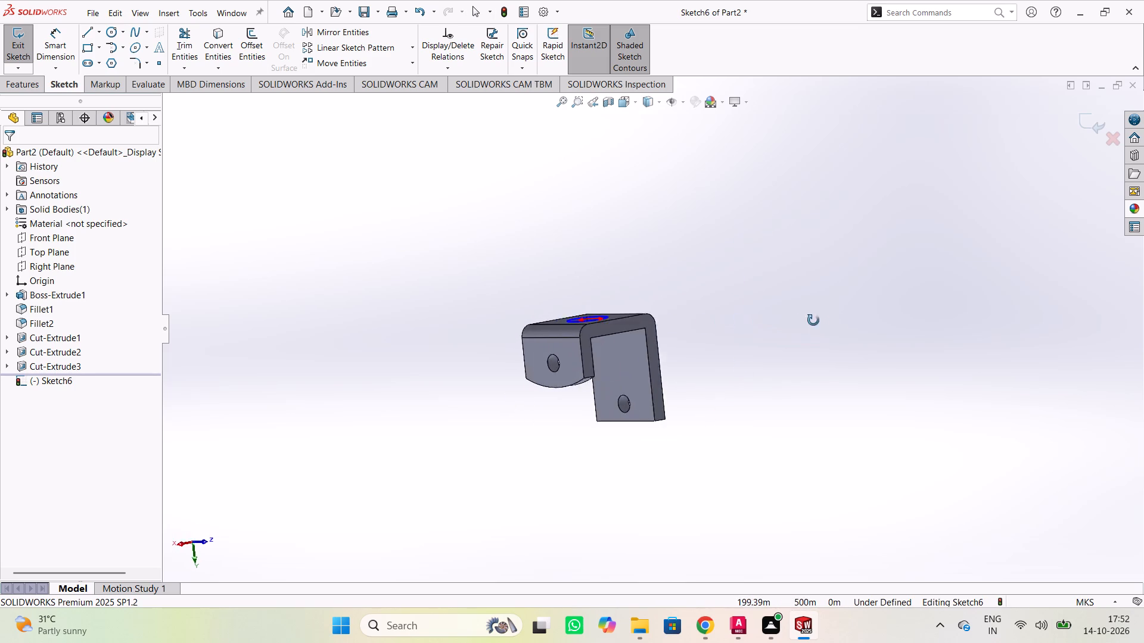
middle_drag(813, 320, 600, 372)
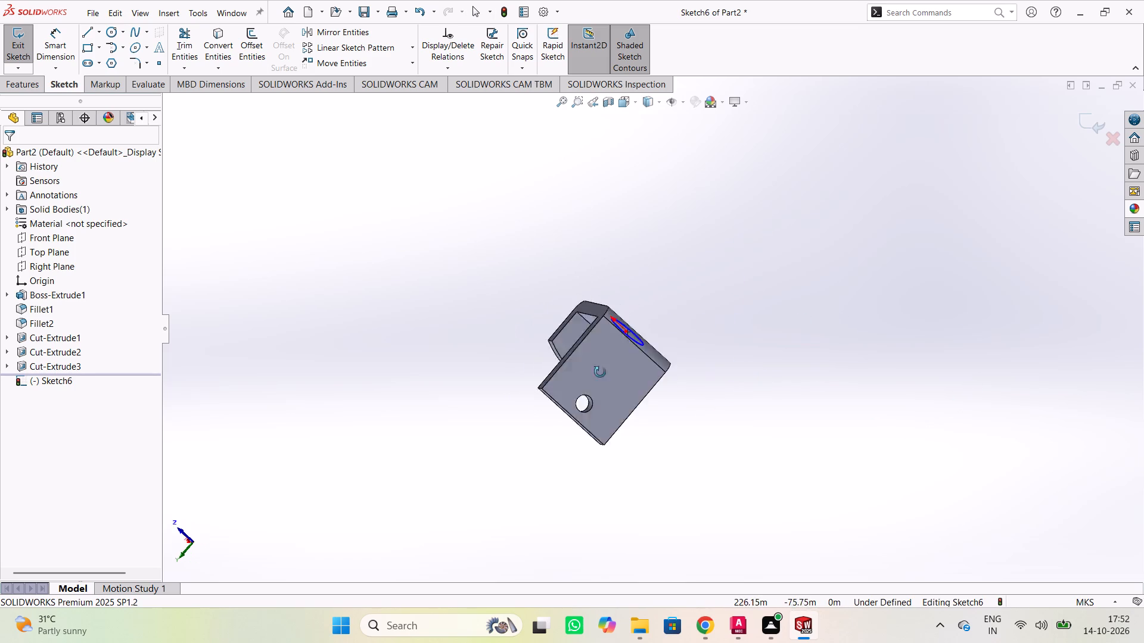
middle_drag(600, 372, 636, 480)
middle_drag(596, 232, 533, 413)
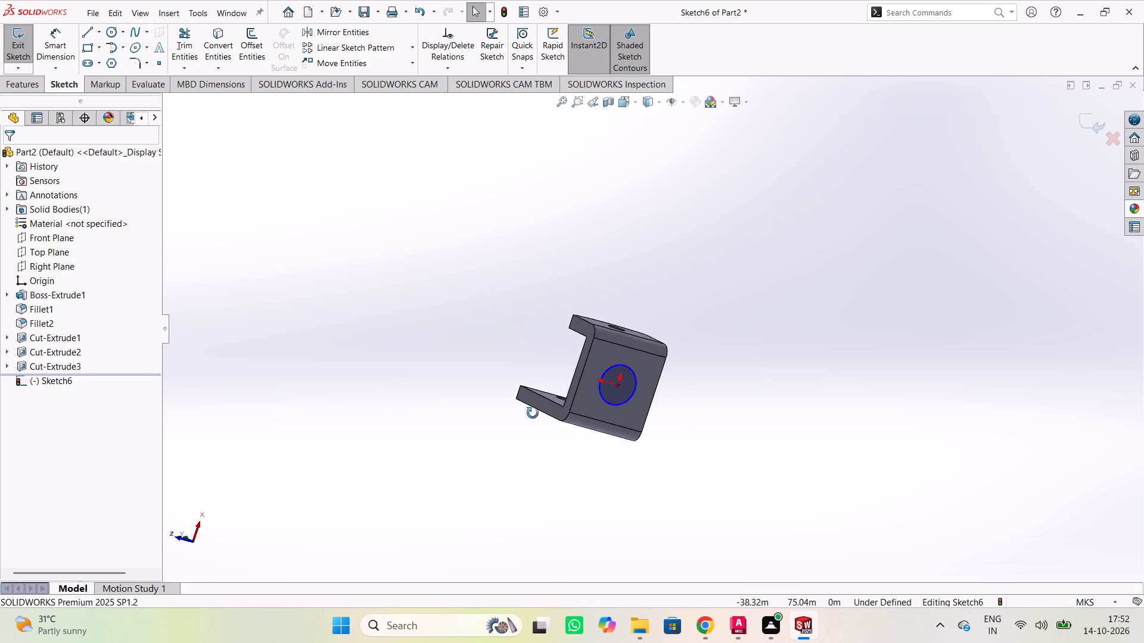
middle_drag(533, 413, 777, 473)
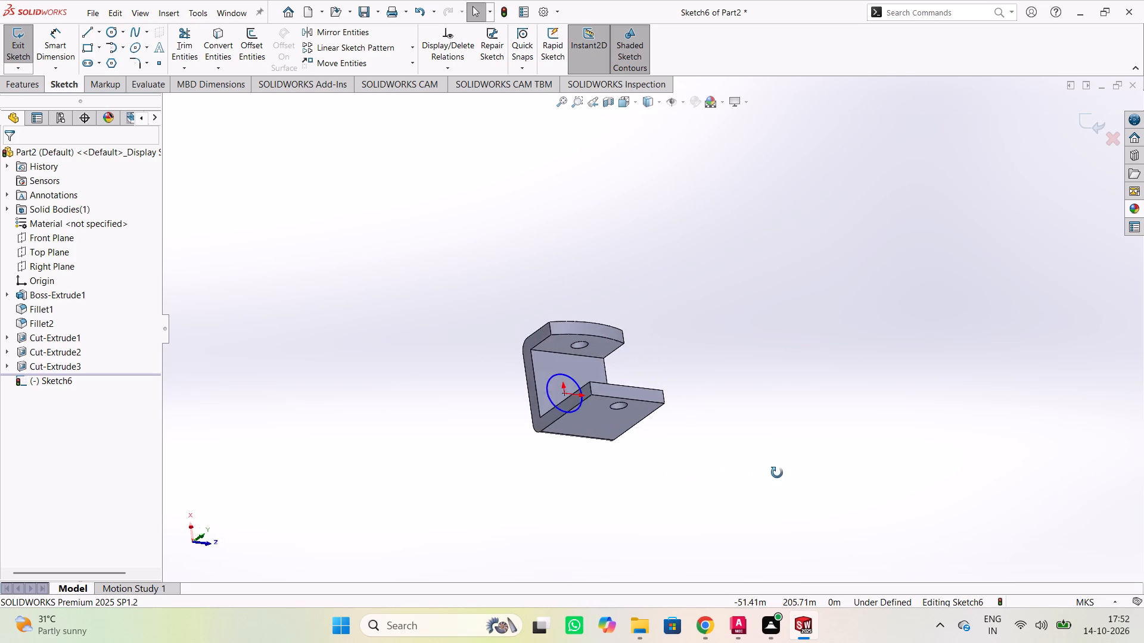
middle_drag(777, 473, 1049, 268)
Examine the circle on the base's outer face up close, between the two rounded bends.
scroll(1049, 268, up, 1)
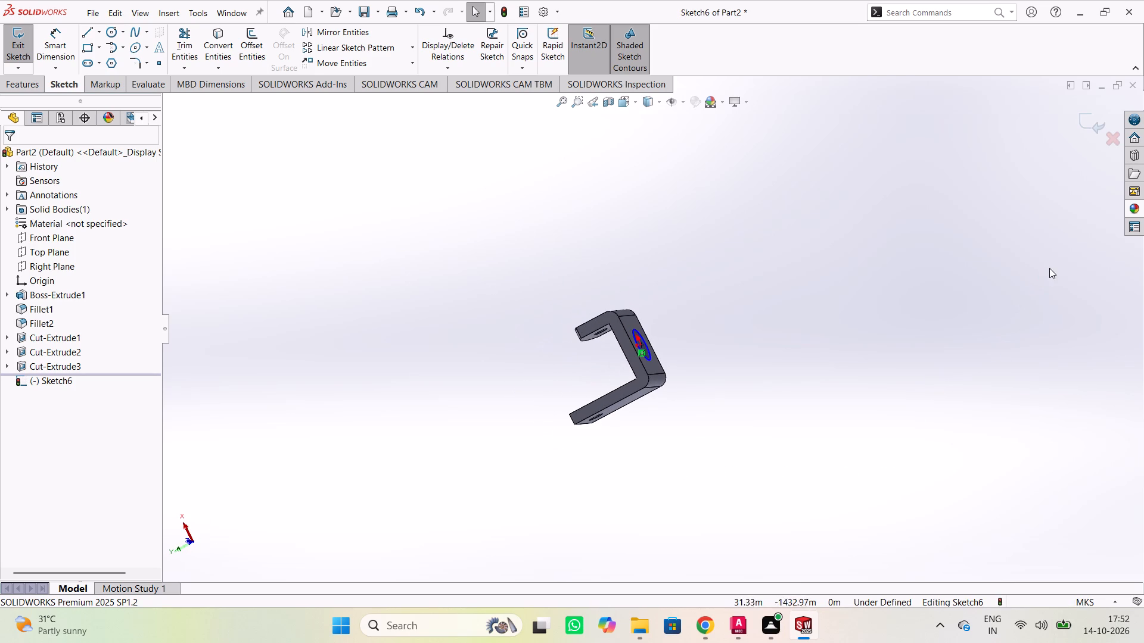
scroll(569, 308, up, 2)
scroll(607, 285, down, 3)
scroll(766, 387, down, 2)
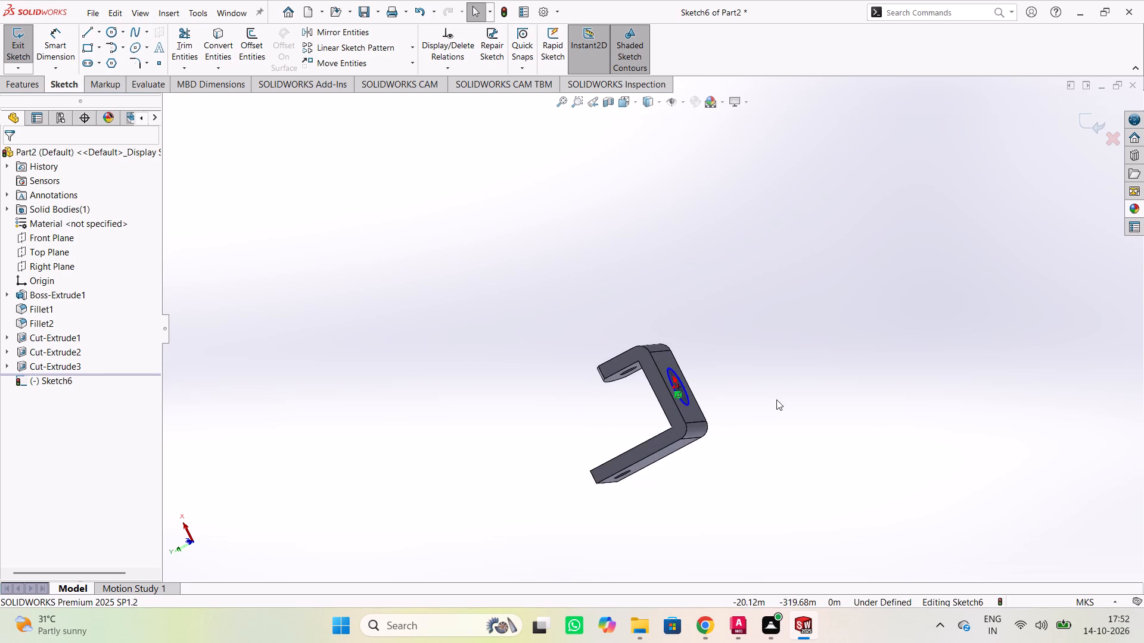
scroll(776, 399, down, 1)
scroll(612, 384, down, 2)
scroll(478, 344, down, 1)
scroll(483, 412, down, 2)
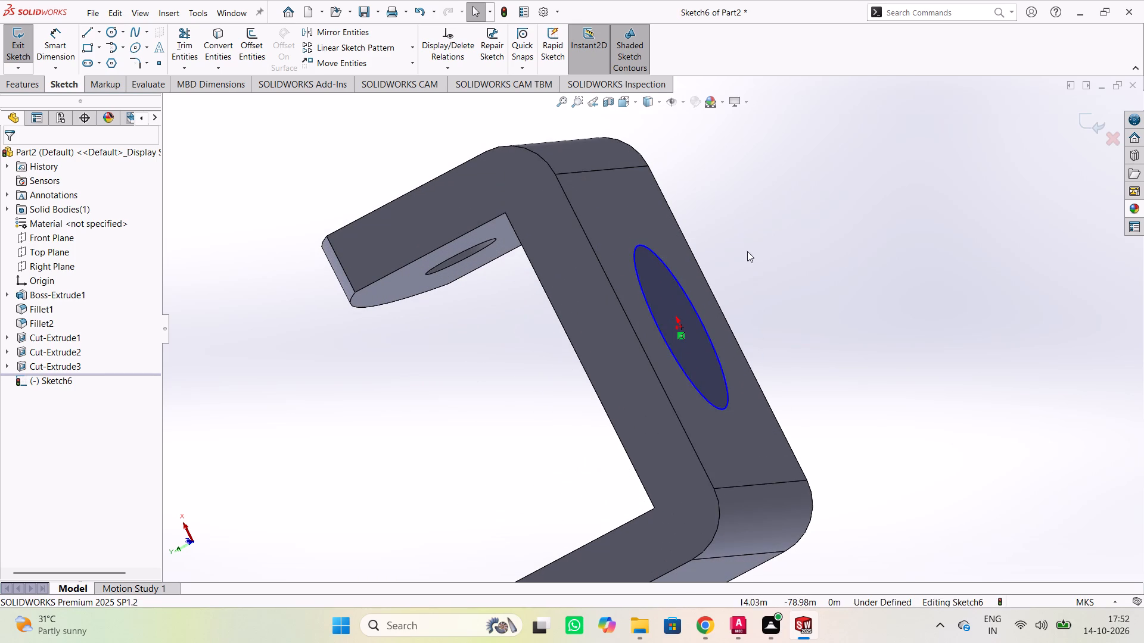
Examine the whole part from the side and facing the base's outer surface, comparing the circle's position with both arms.
middle_click(774, 202)
scroll(774, 202, up, 1)
middle_drag(775, 202, 763, 249)
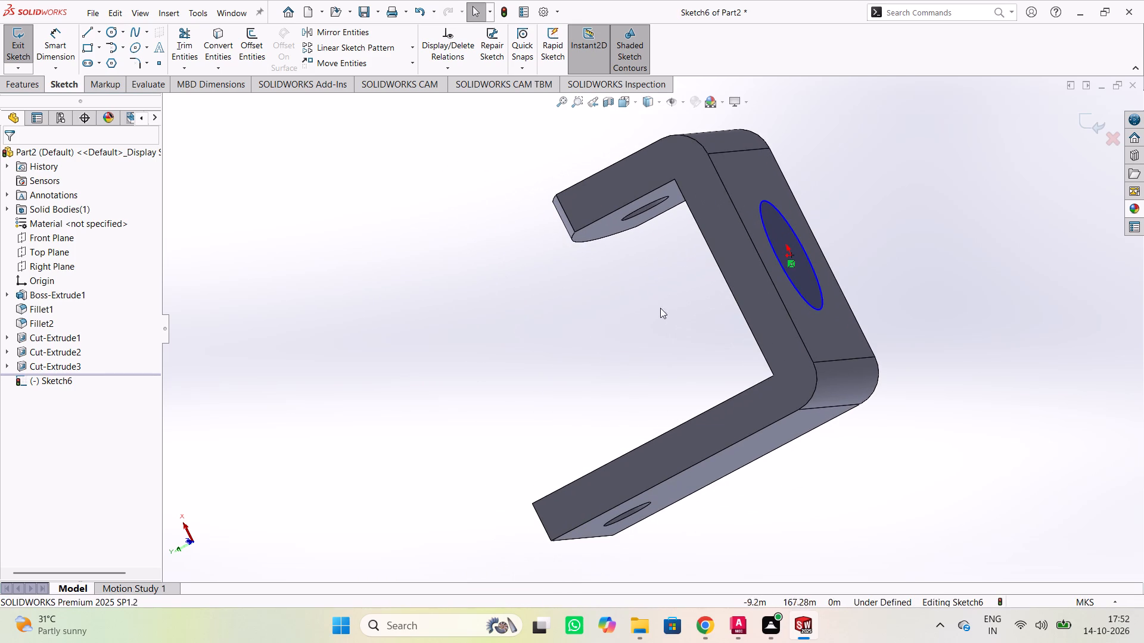
middle_drag(668, 266, 683, 374)
scroll(606, 389, up, 1)
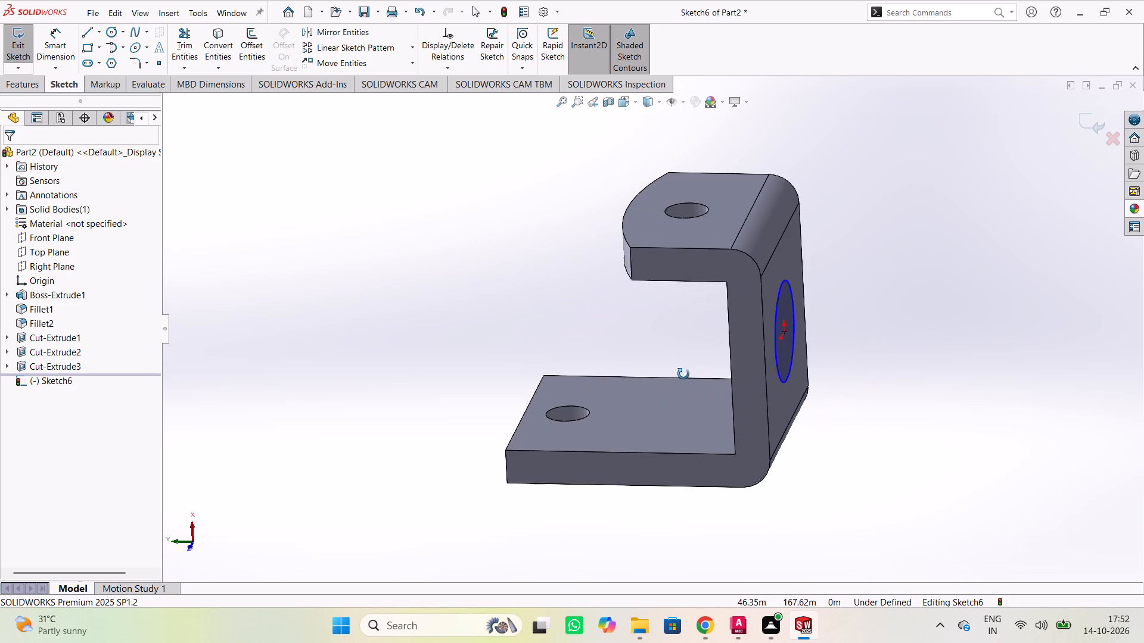
middle_drag(683, 374, 695, 319)
middle_drag(693, 311, 609, 296)
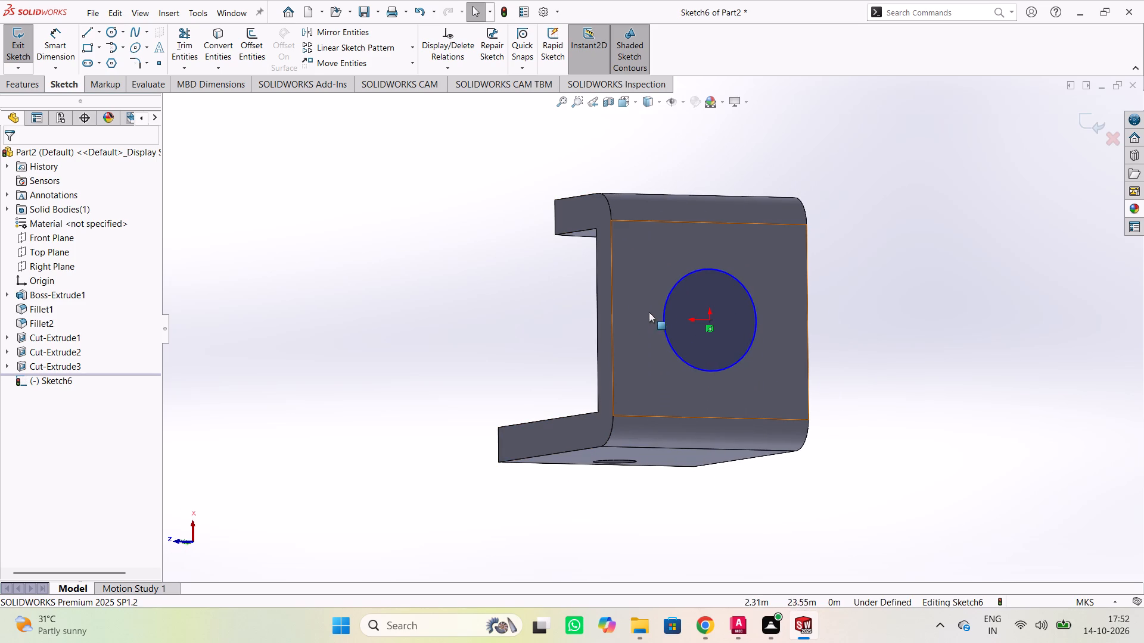
click(661, 237)
click(452, 257)
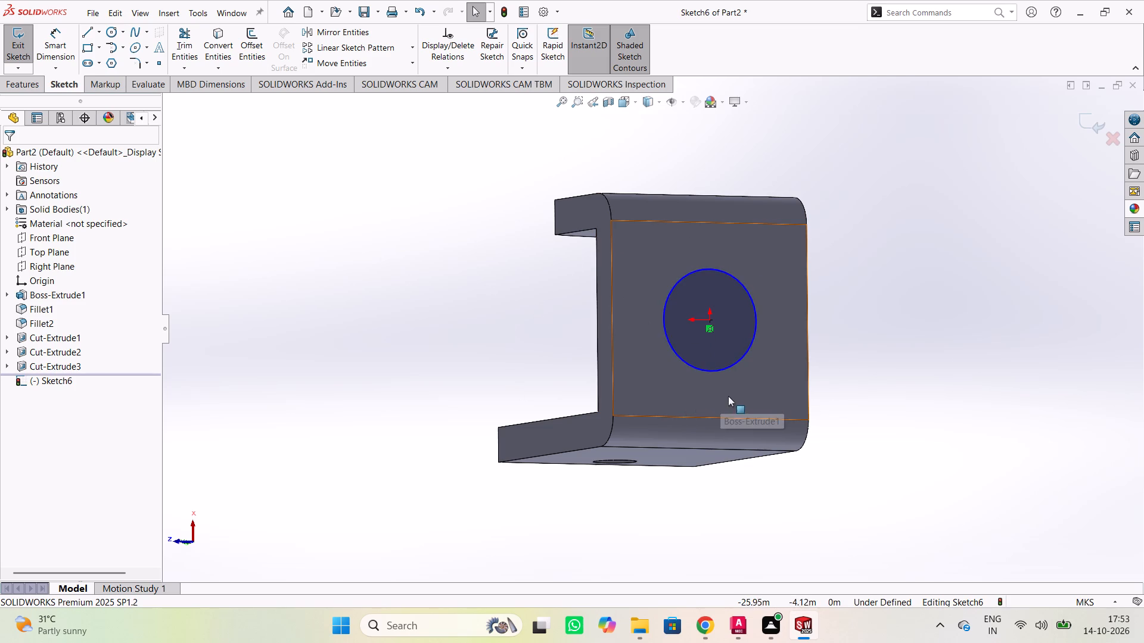
Inspect the base circle from the open side and compare the long and short arms with their holes in profile.
middle_drag(868, 351, 153, 391)
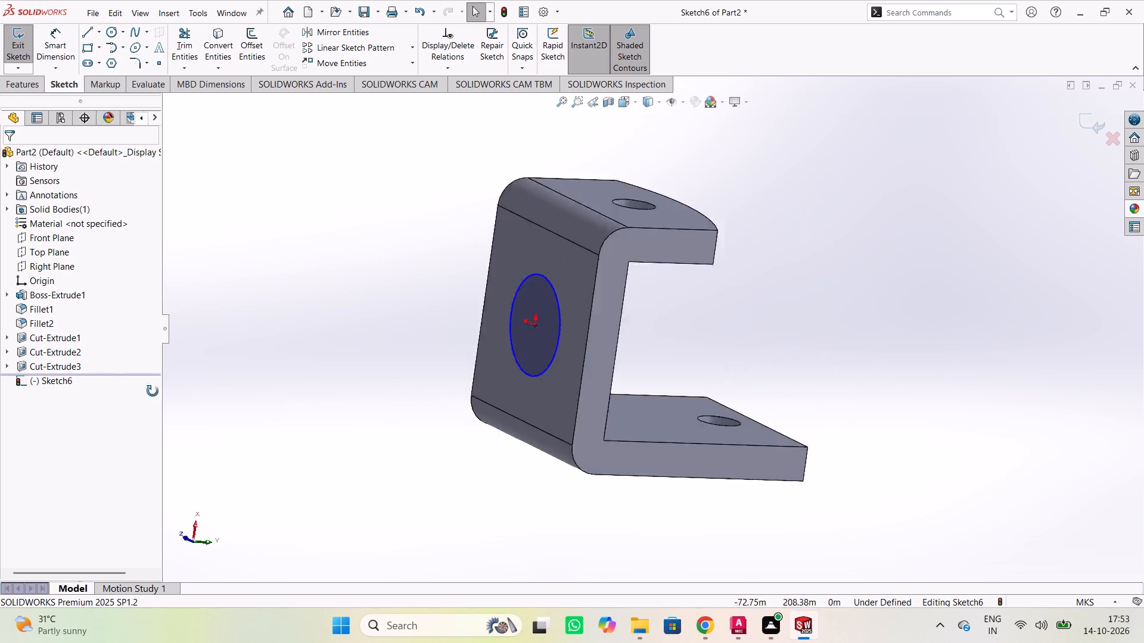
middle_drag(153, 391, 578, 345)
middle_drag(664, 277, 649, 241)
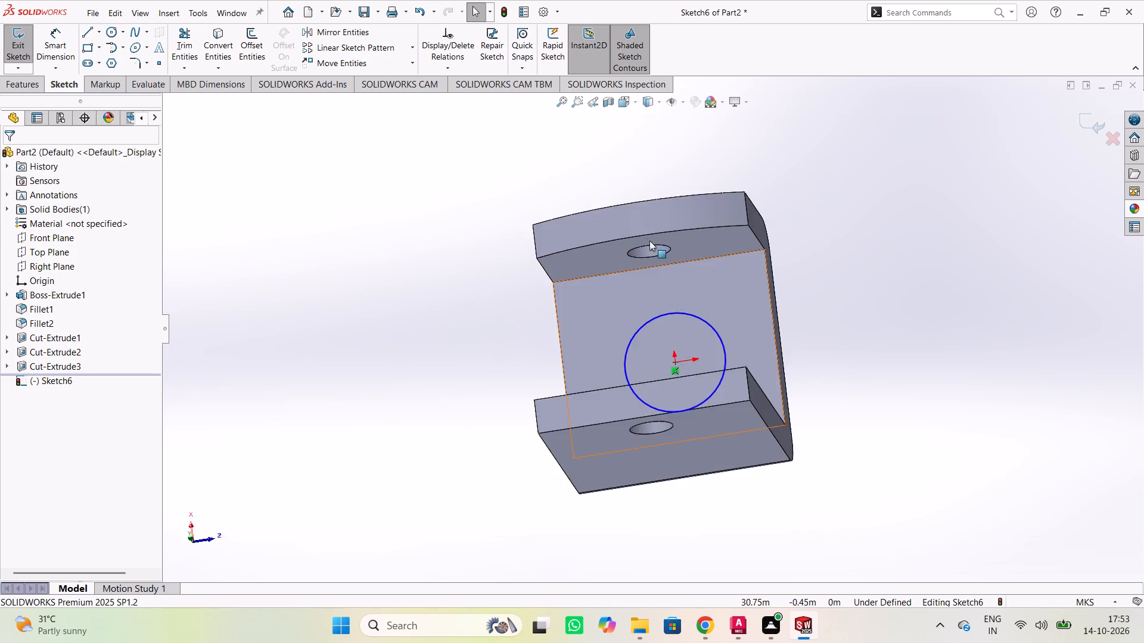
middle_drag(649, 241, 434, 333)
scroll(457, 358, up, 1)
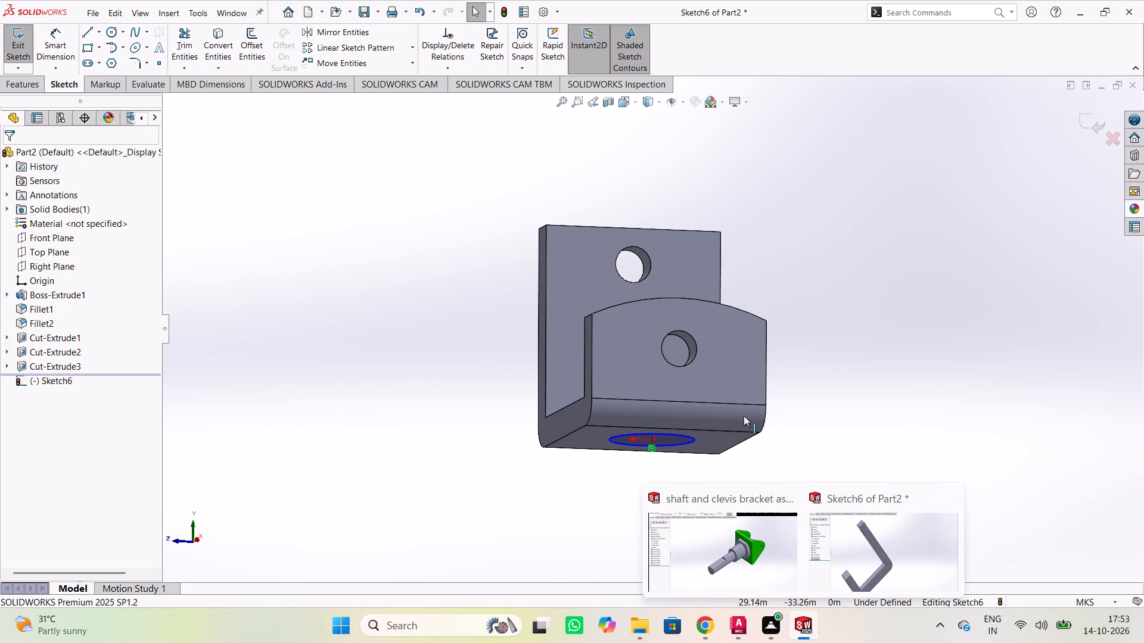
scroll(896, 320, down, 1)
middle_drag(882, 325, 740, 355)
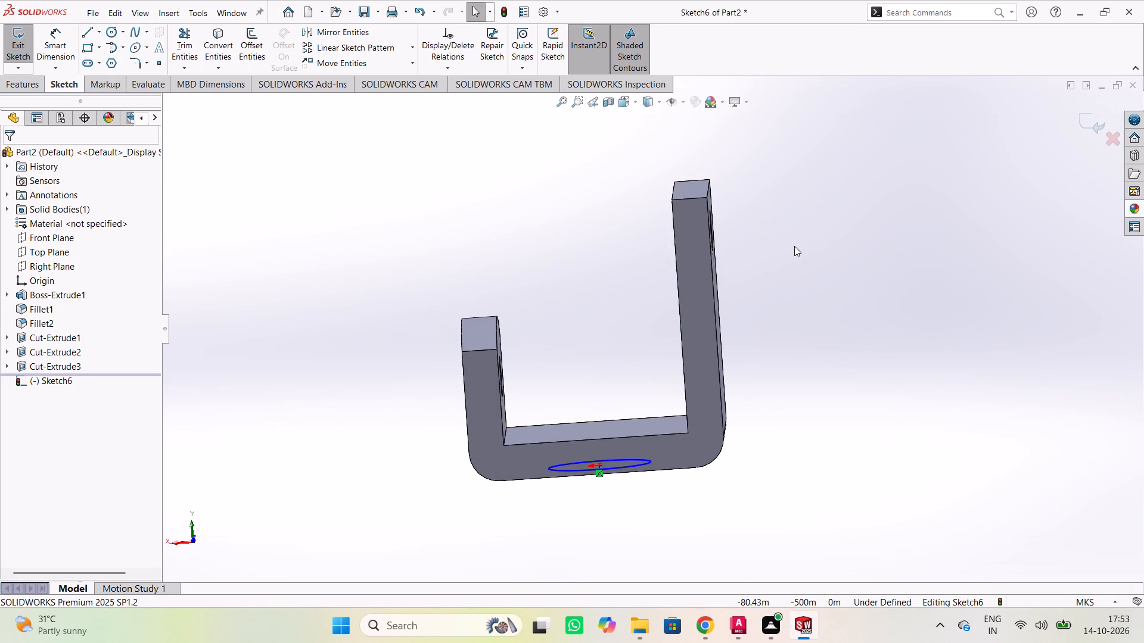
middle_drag(794, 246, 729, 303)
middle_drag(776, 191, 636, 291)
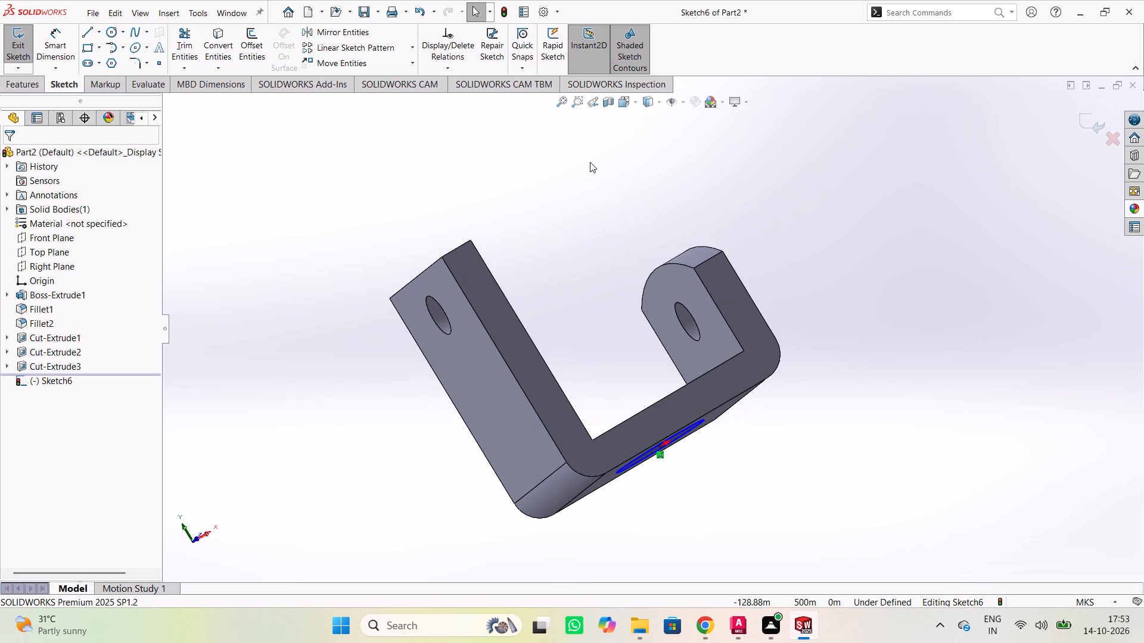
Review the circle on the base's outer face, the adjoining rounded bends and the holes in both arms from several angles.
middle_drag(631, 320, 585, 214)
middle_drag(582, 290, 580, 290)
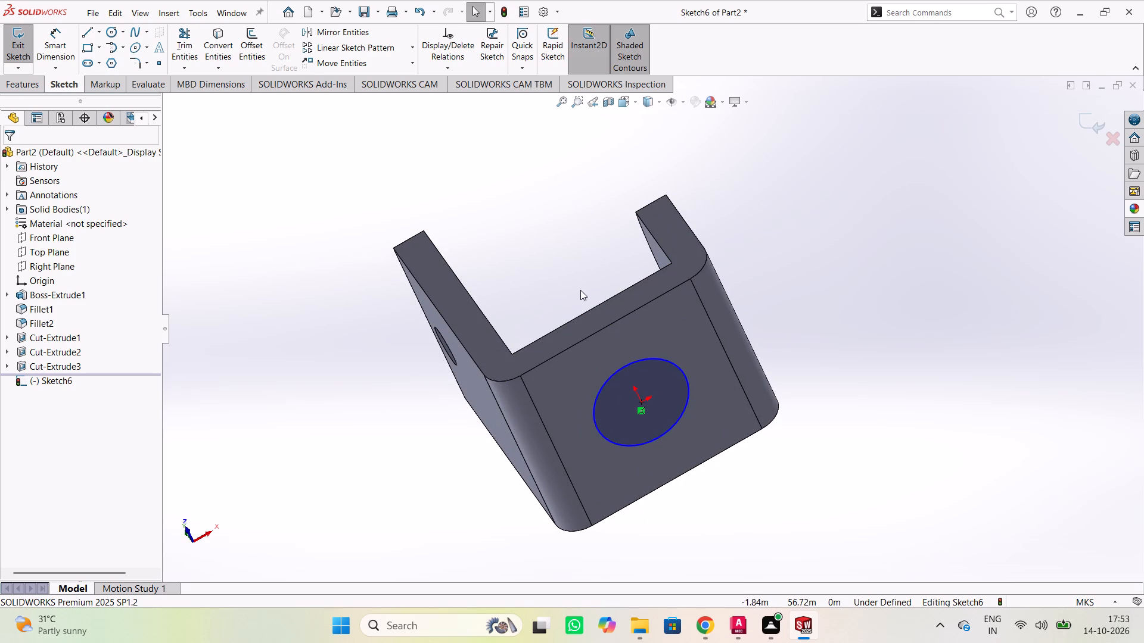
middle_drag(580, 290, 563, 202)
middle_drag(772, 324, 763, 208)
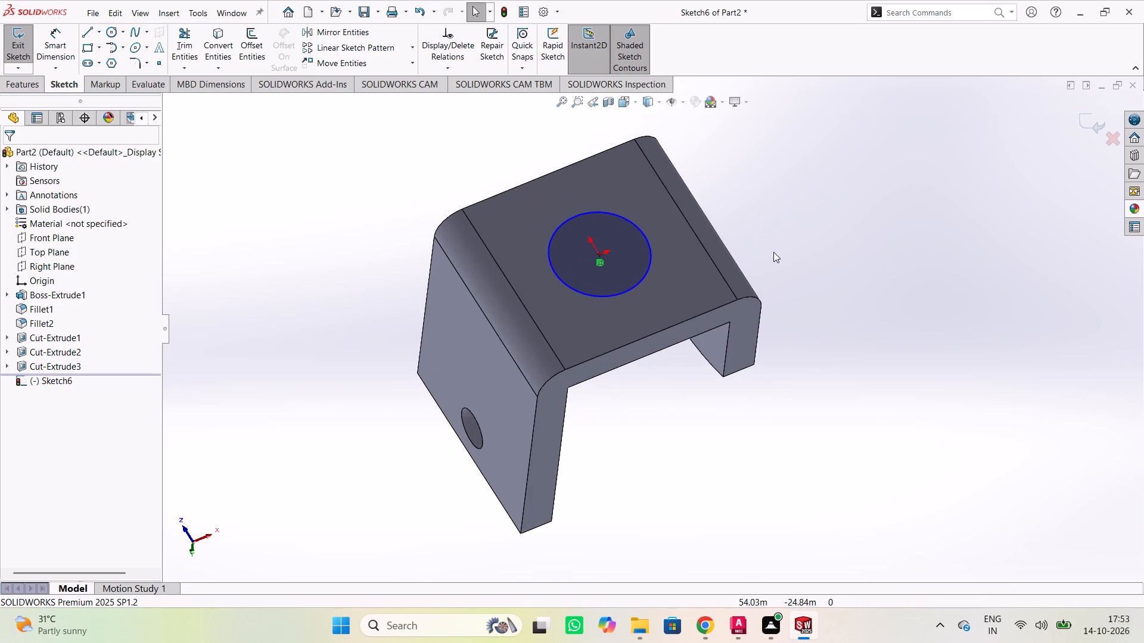
middle_drag(684, 489, 659, 352)
middle_drag(649, 349, 649, 348)
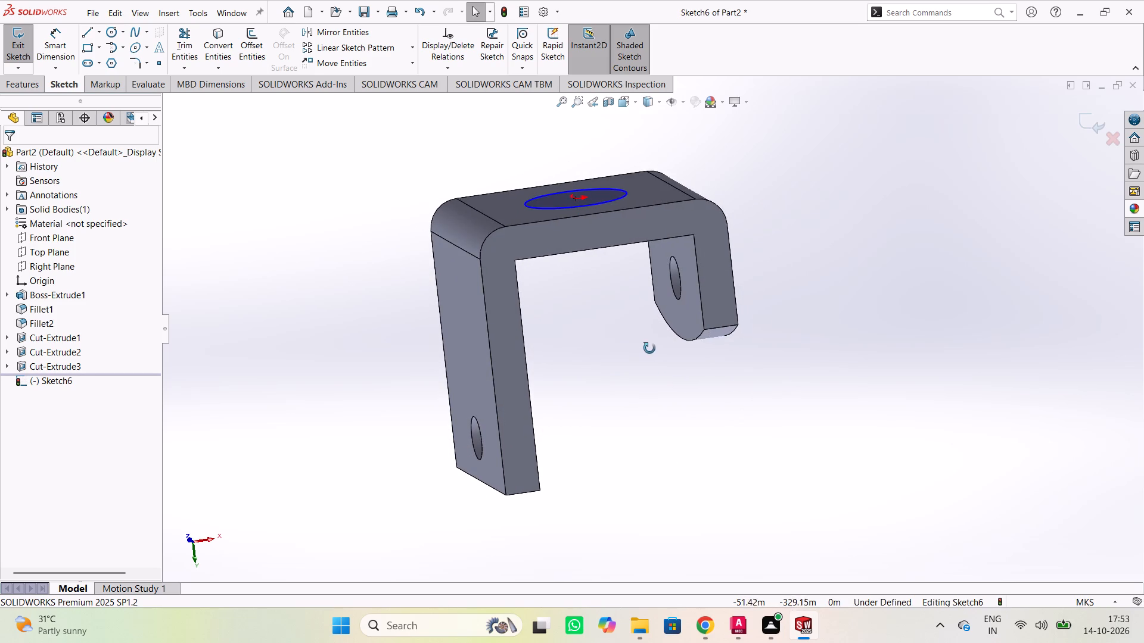
middle_drag(649, 348, 700, 469)
middle_drag(799, 166, 854, 301)
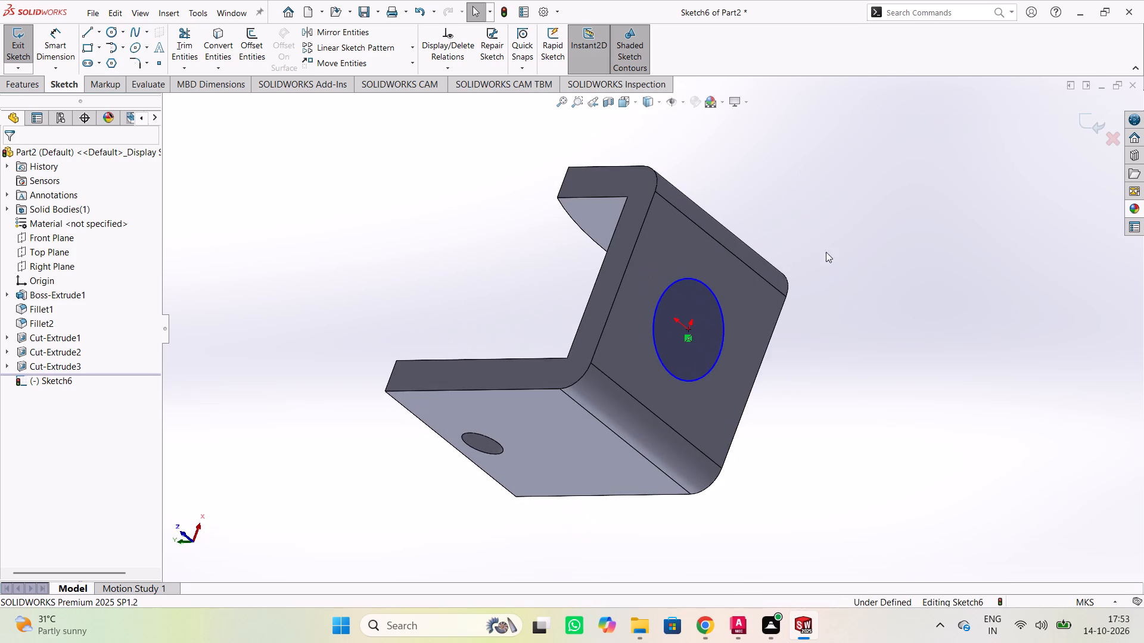
middle_drag(711, 190, 764, 362)
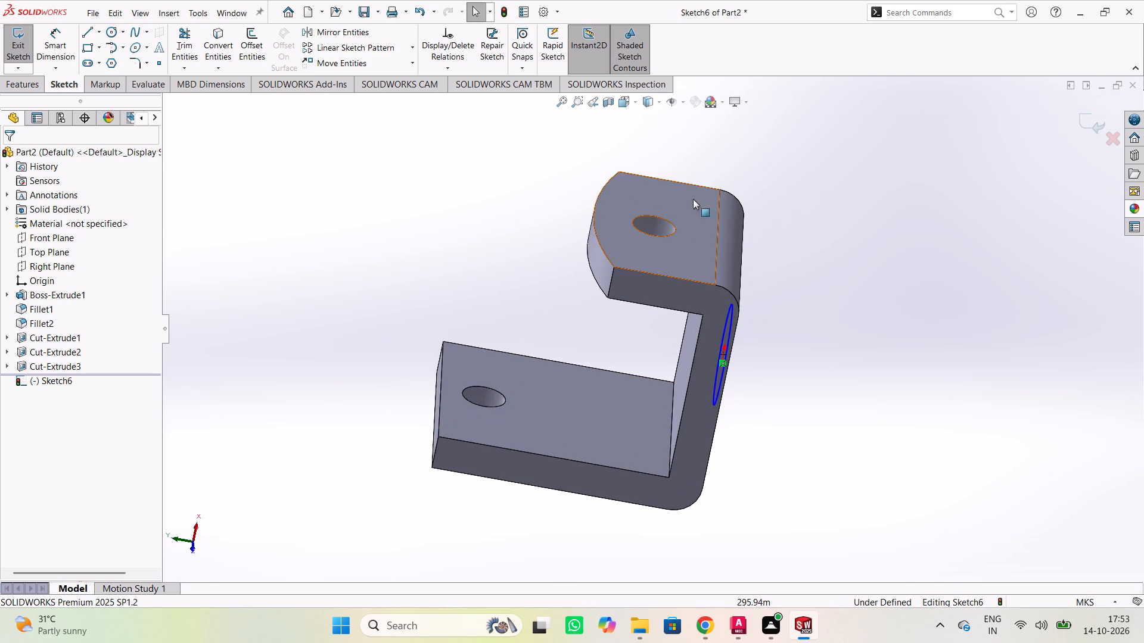
middle_drag(735, 154, 486, 178)
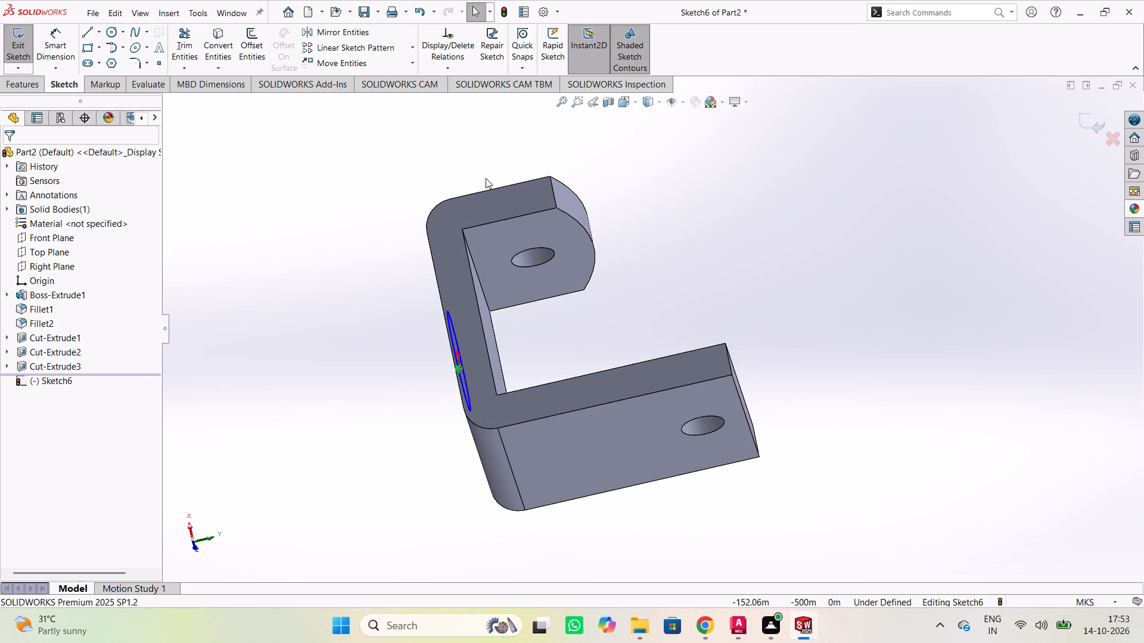
middle_drag(509, 139, 691, 179)
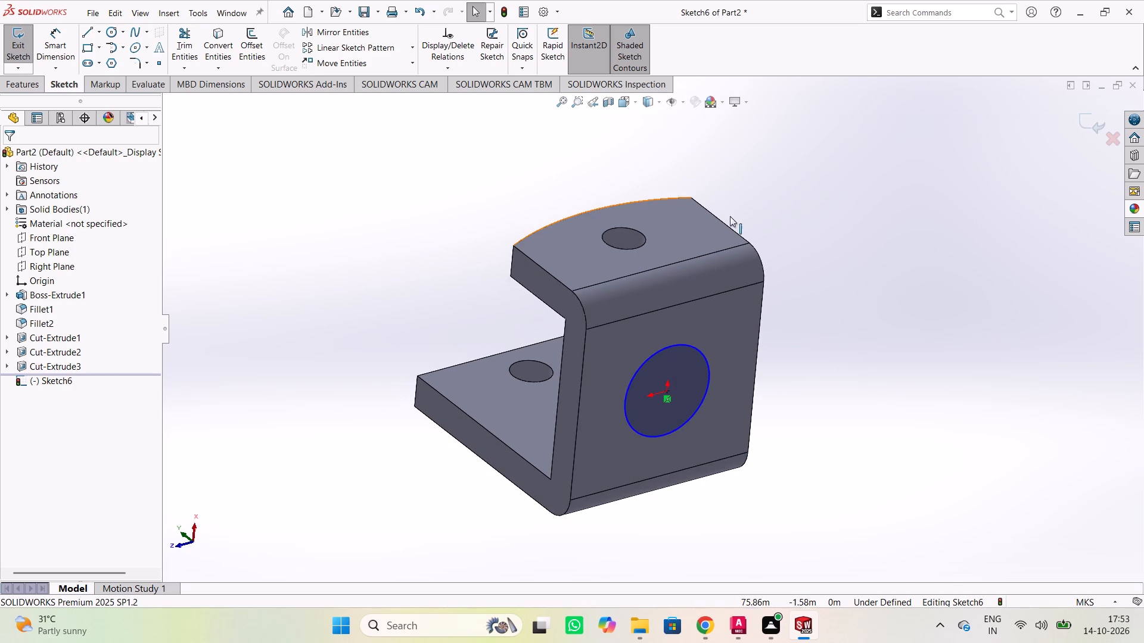
Examine the holes in the long arm and rounded short arm from inside and outside, relative to the base circle.
middle_drag(908, 217, 711, 281)
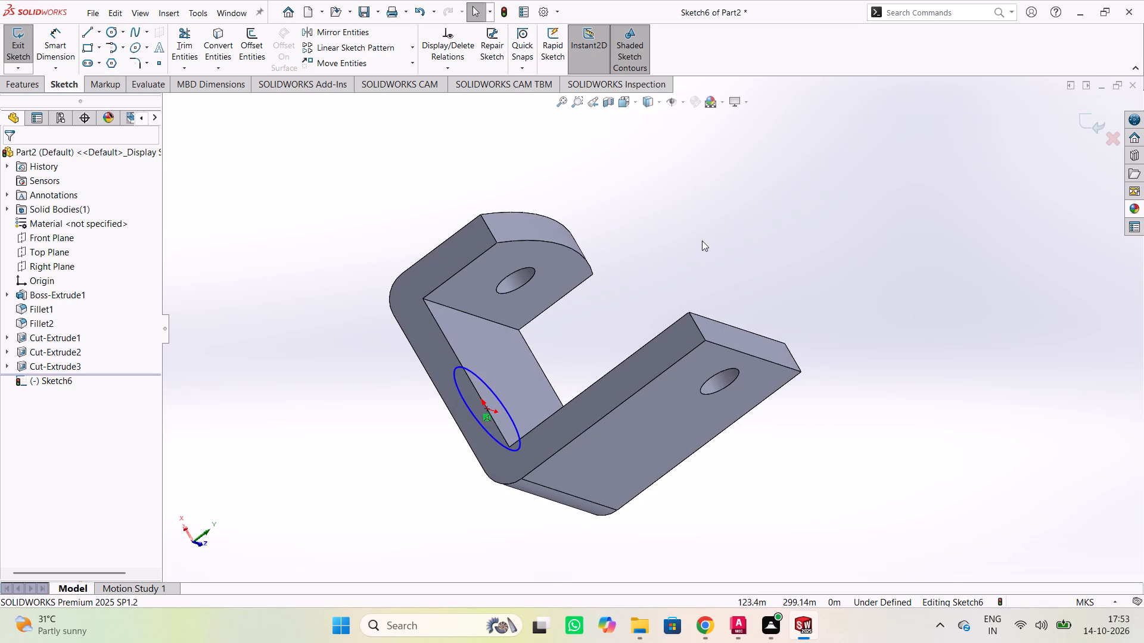
middle_drag(689, 257, 331, 326)
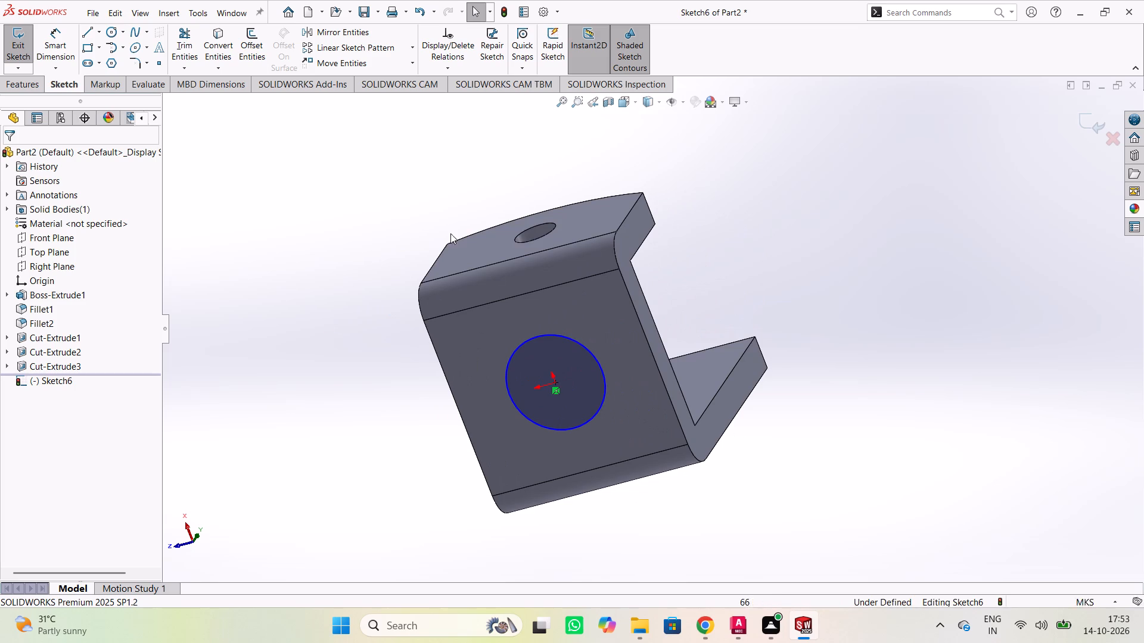
middle_drag(689, 261, 651, 386)
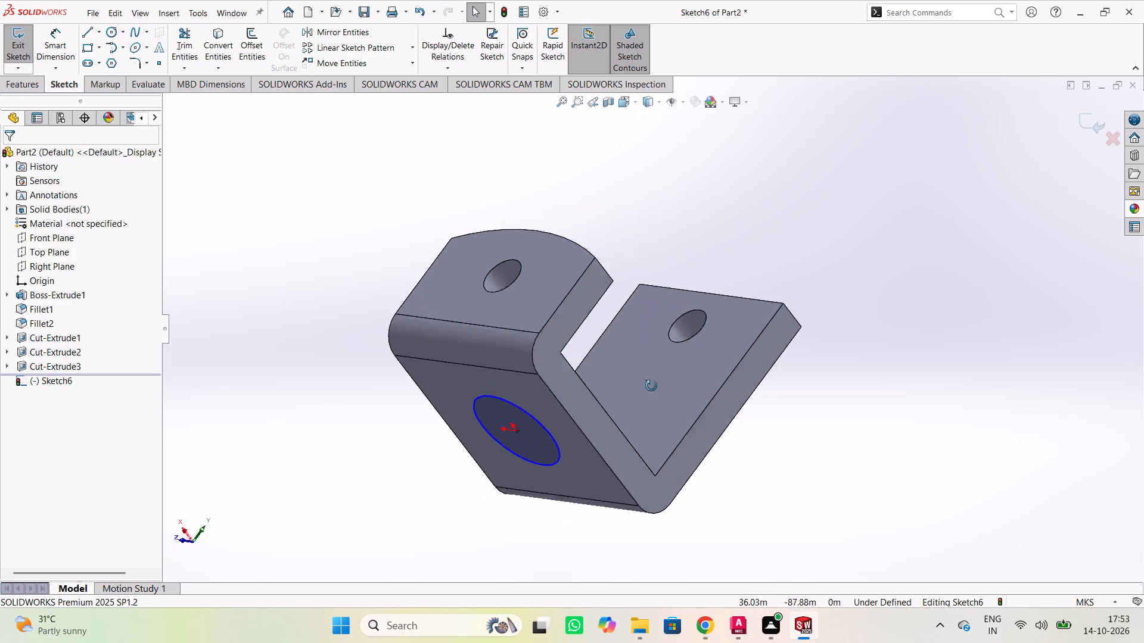
middle_drag(651, 386, 661, 466)
scroll(639, 285, up, 1)
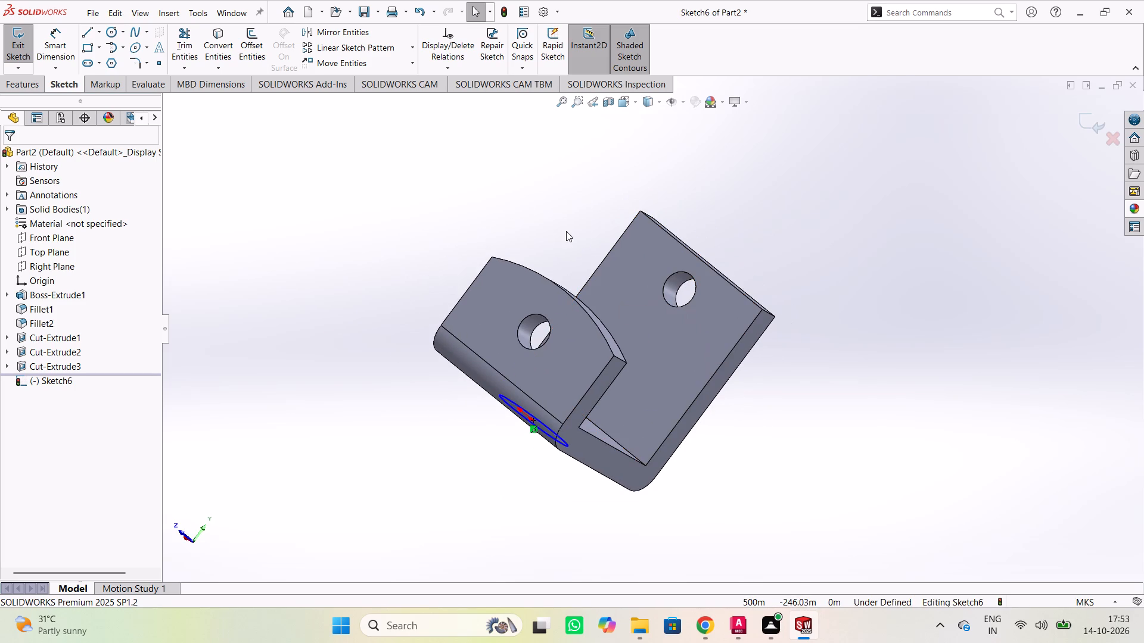
middle_drag(606, 216, 870, 343)
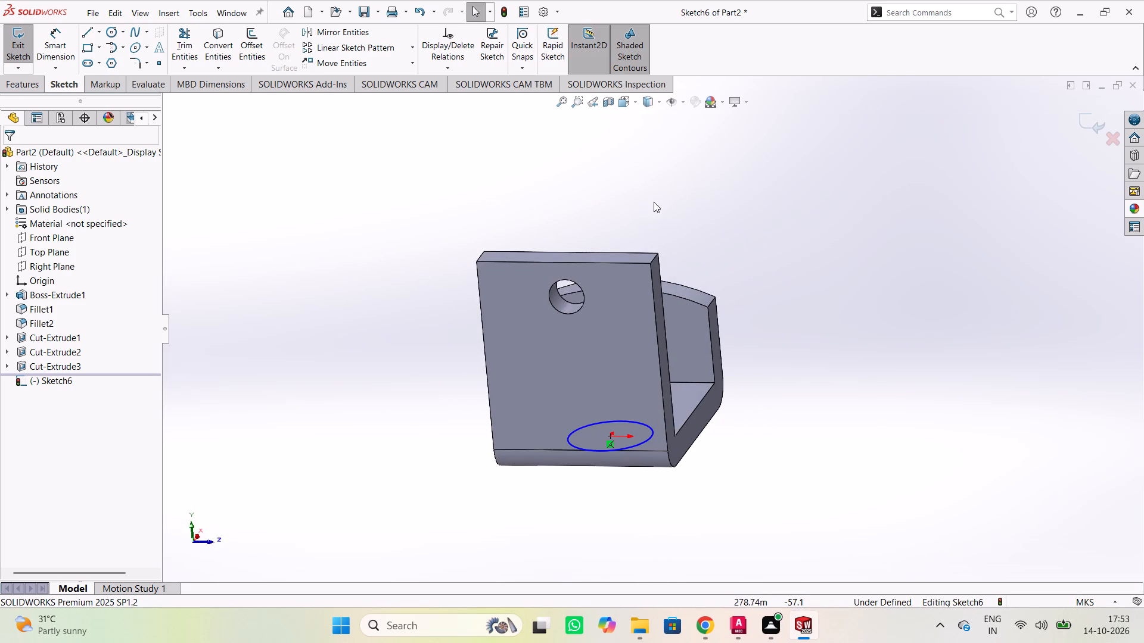
middle_drag(653, 199, 863, 459)
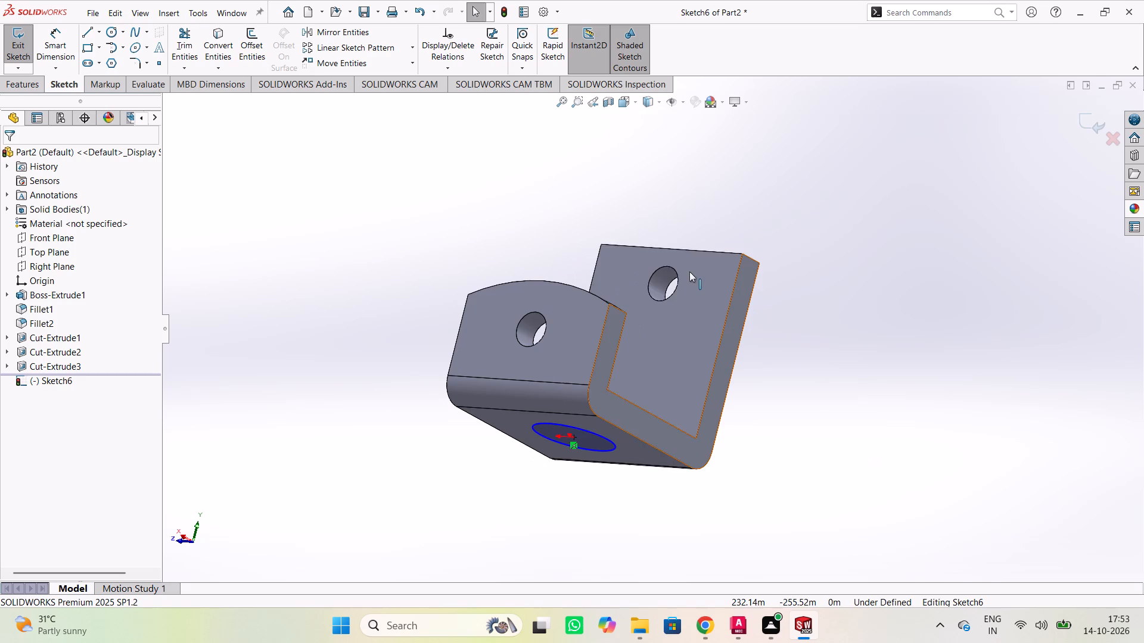
middle_drag(552, 217, 860, 345)
middle_drag(462, 195, 725, 324)
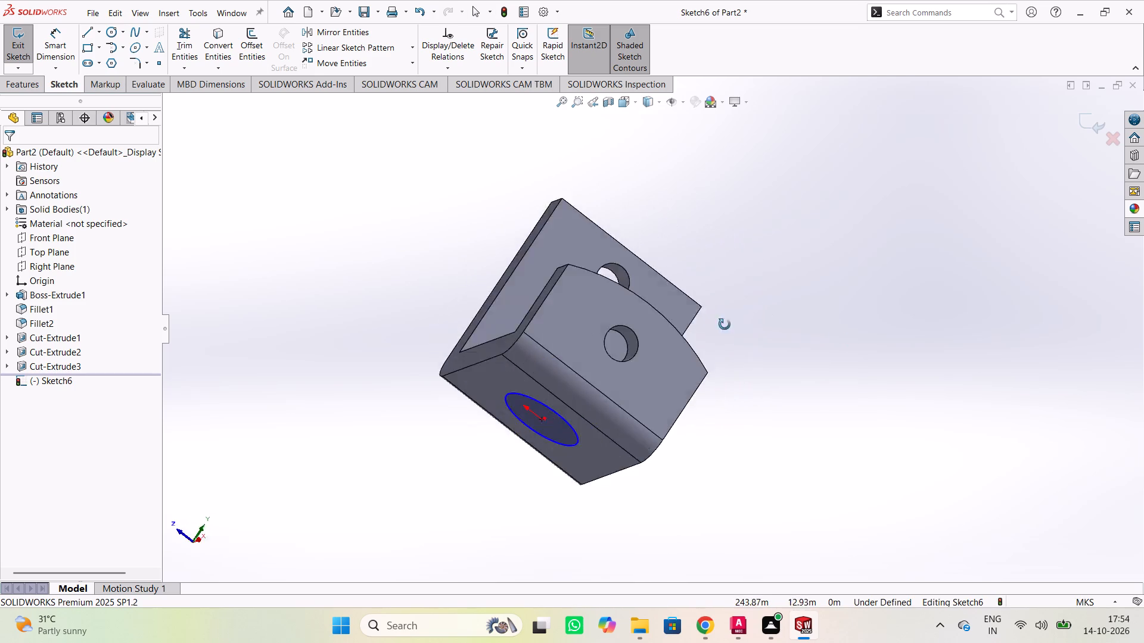
middle_drag(725, 324, 496, 276)
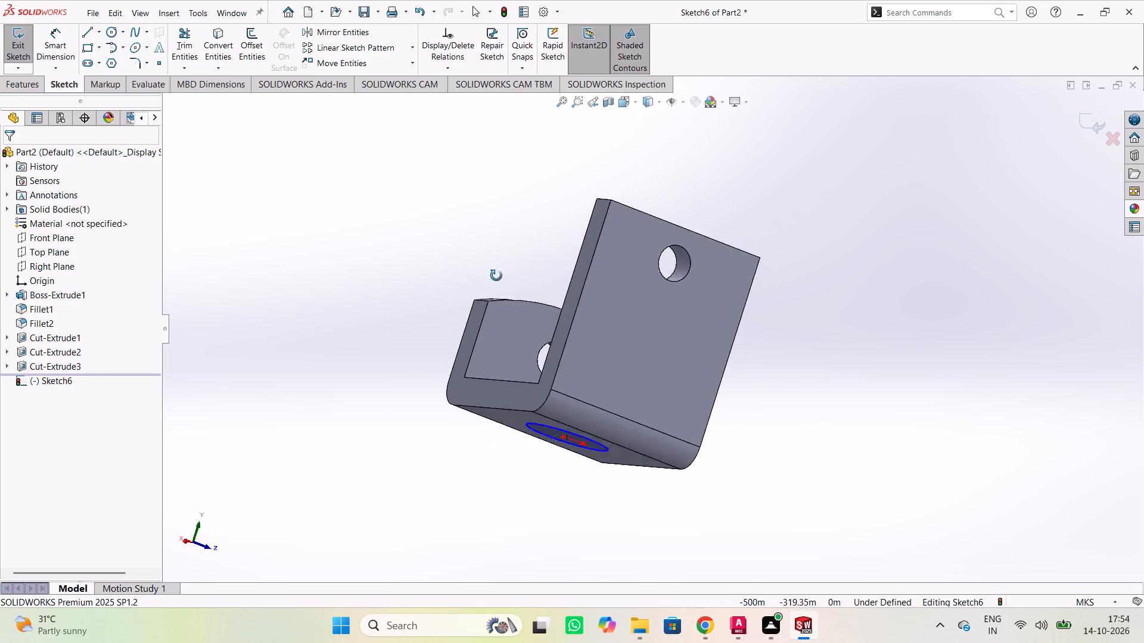
middle_drag(496, 276, 555, 276)
Inspect the part from the long-arm side, the base and the rounded short-arm side, checking the base circle between the bends.
middle_drag(685, 239, 561, 464)
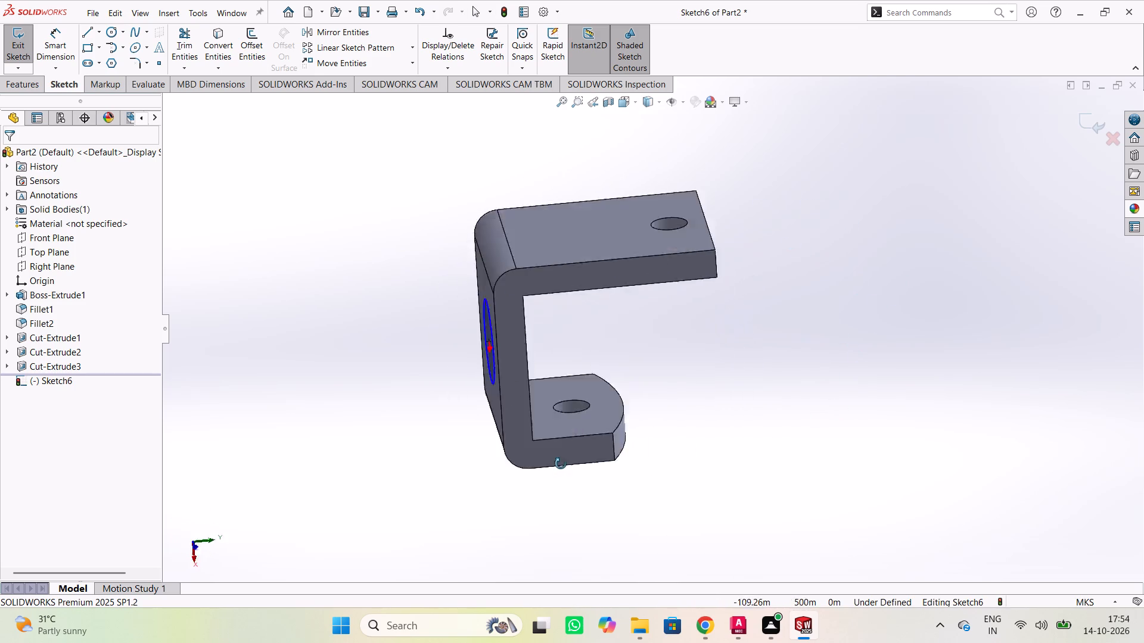
middle_drag(561, 464, 352, 308)
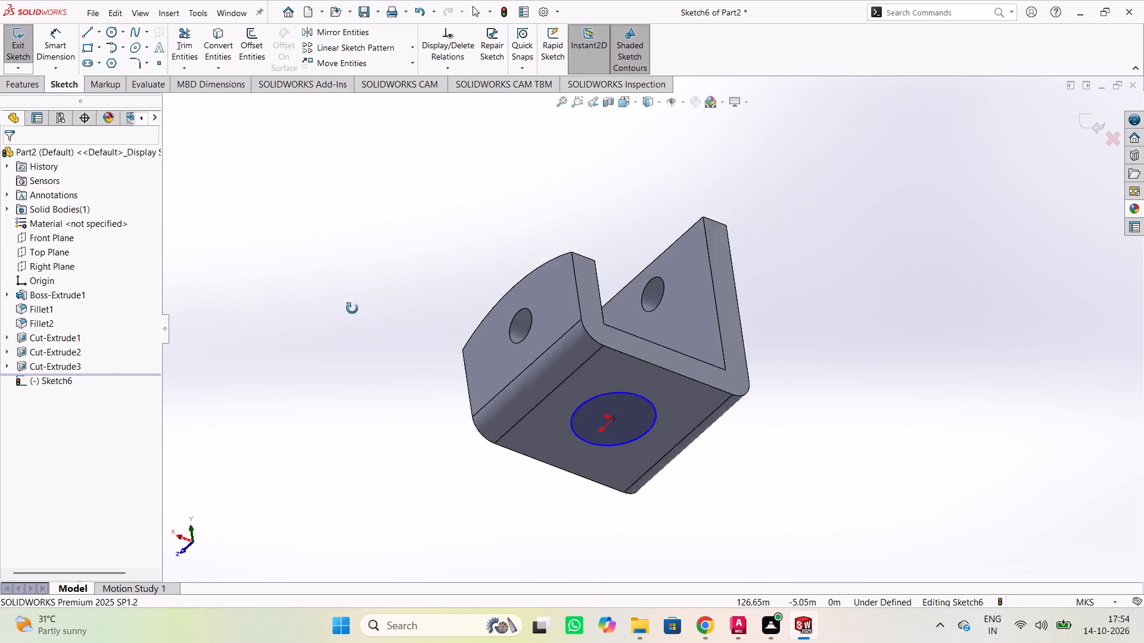
middle_drag(352, 308, 635, 351)
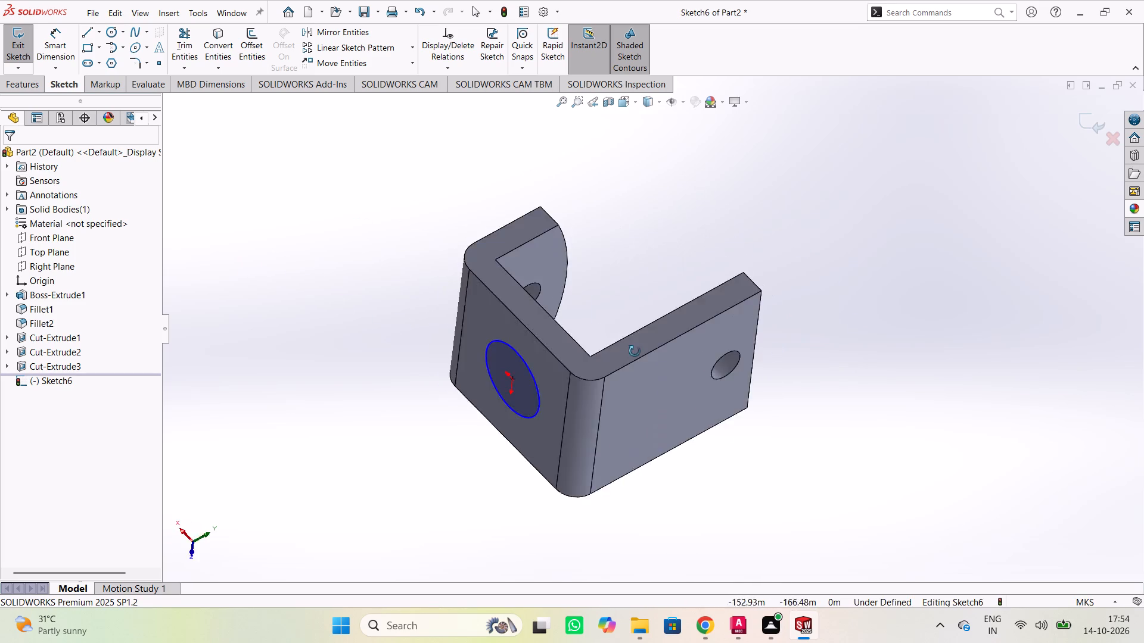
middle_drag(635, 351, 928, 314)
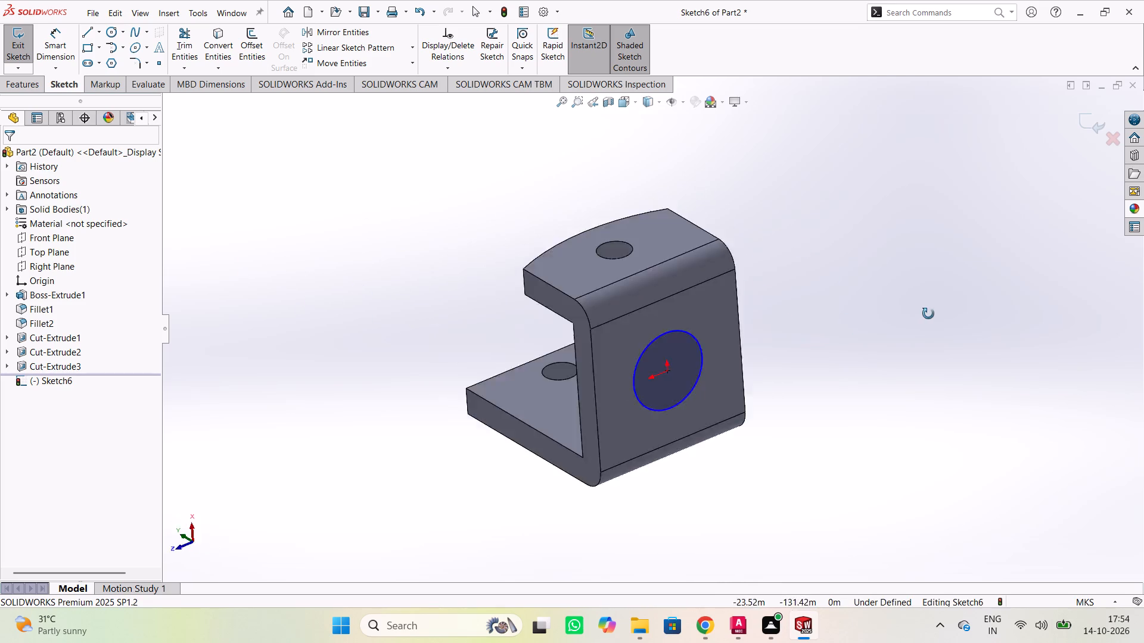
middle_drag(928, 314, 596, 386)
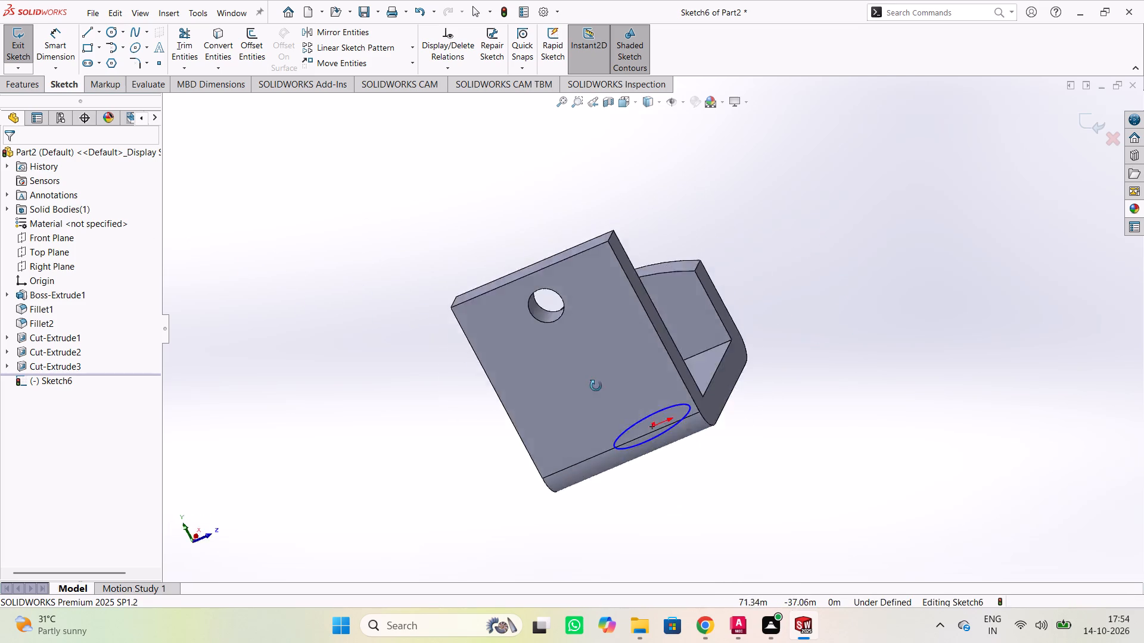
middle_drag(596, 386, 536, 307)
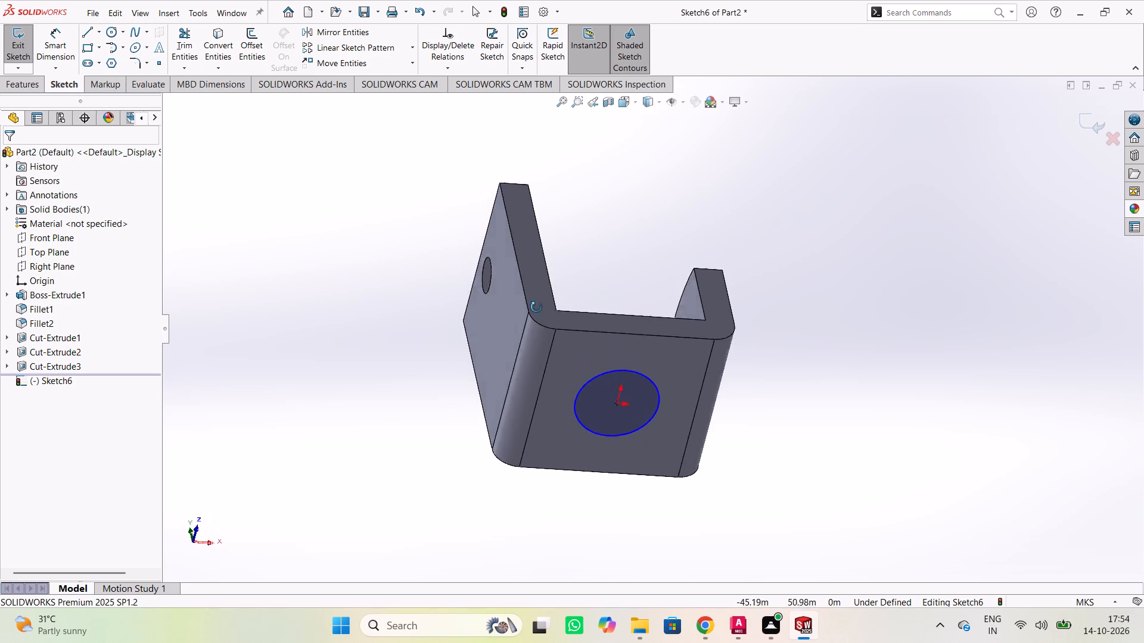
middle_drag(536, 307, 849, 403)
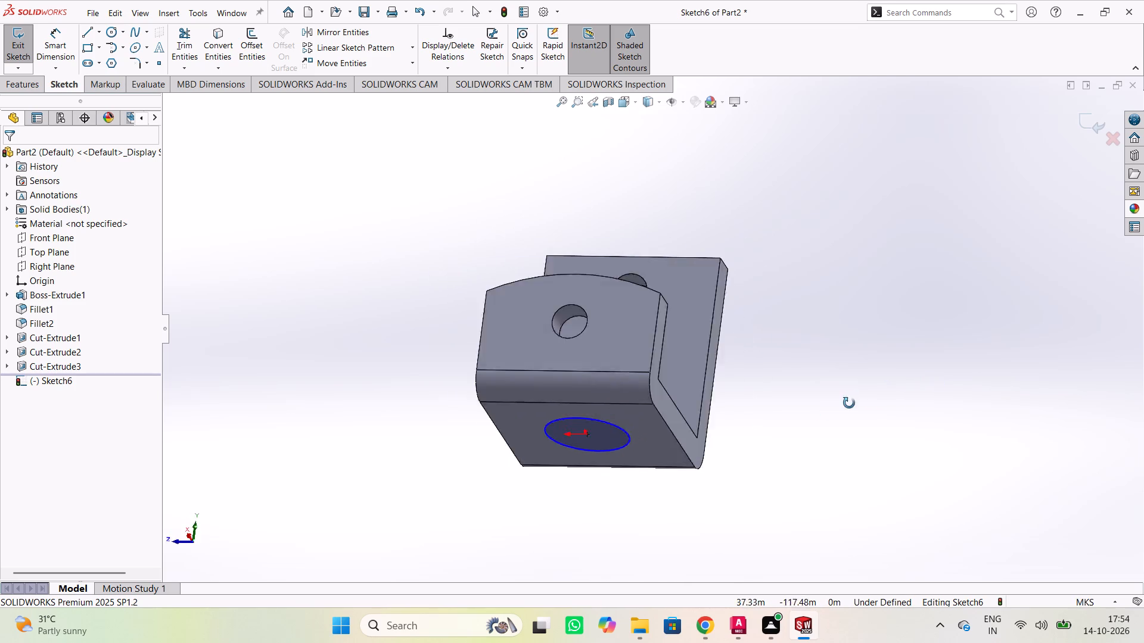
middle_drag(849, 403, 412, 332)
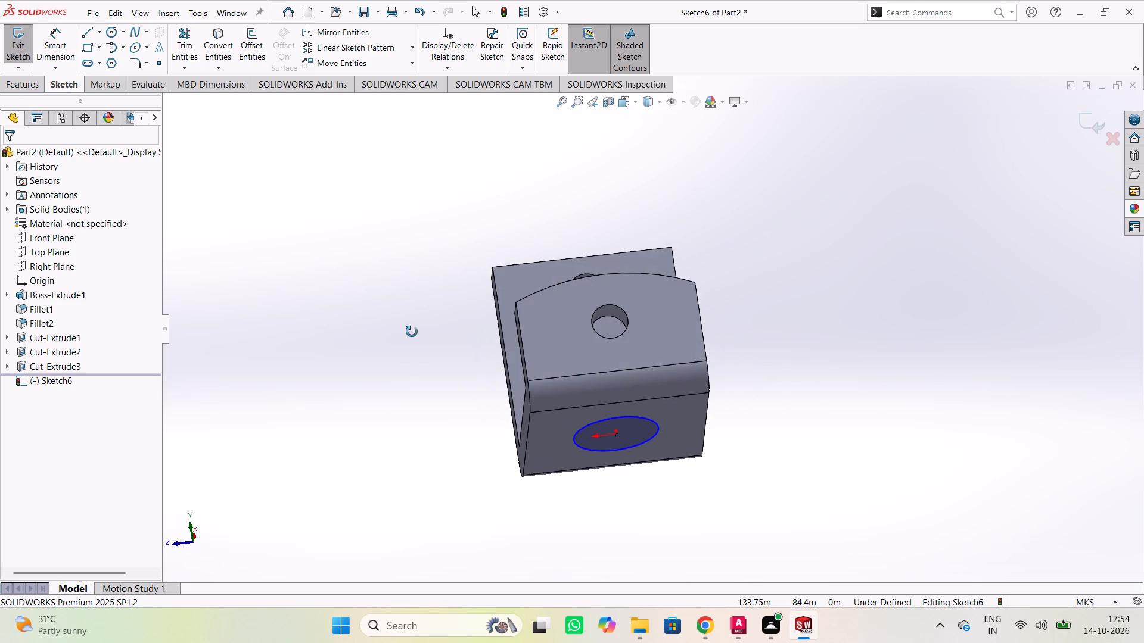
middle_drag(412, 332, 402, 287)
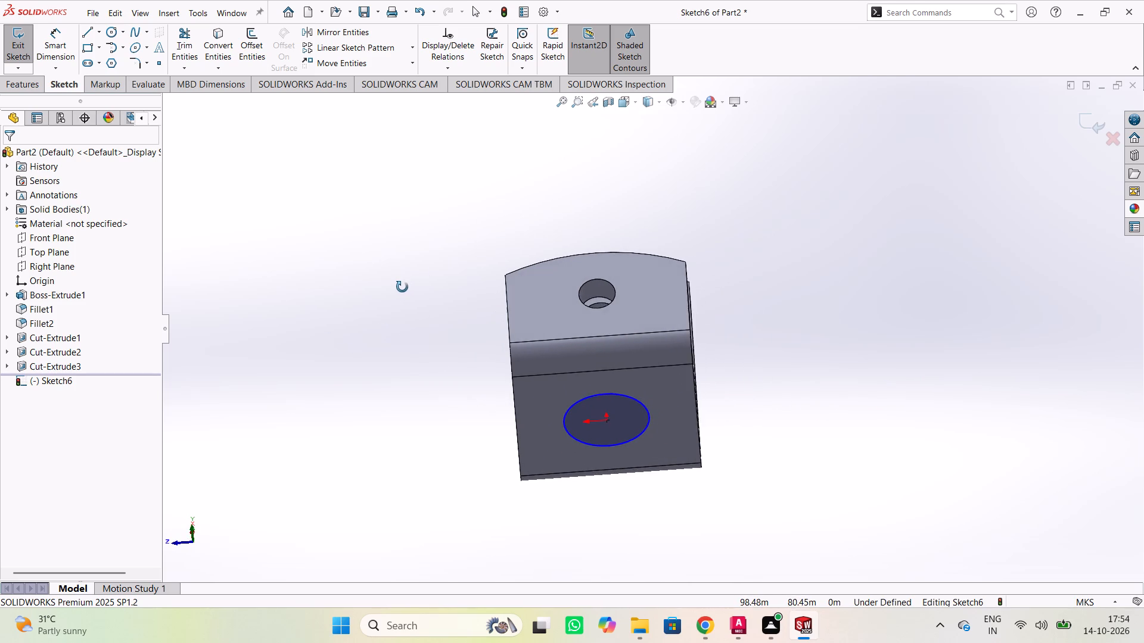
middle_drag(402, 287, 400, 316)
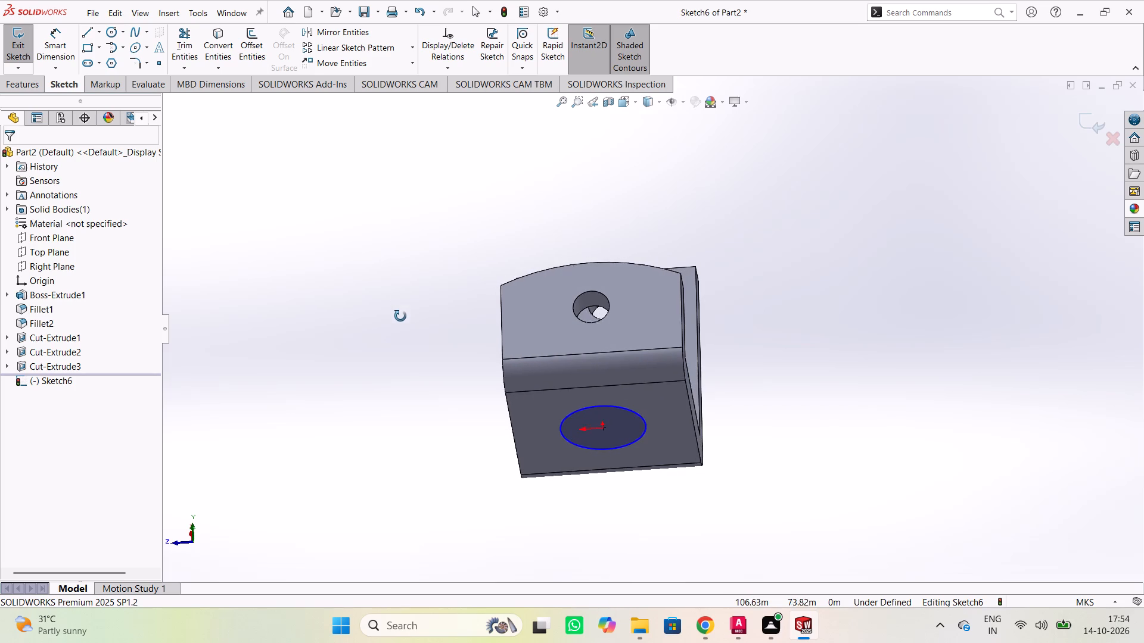
middle_drag(400, 316, 849, 467)
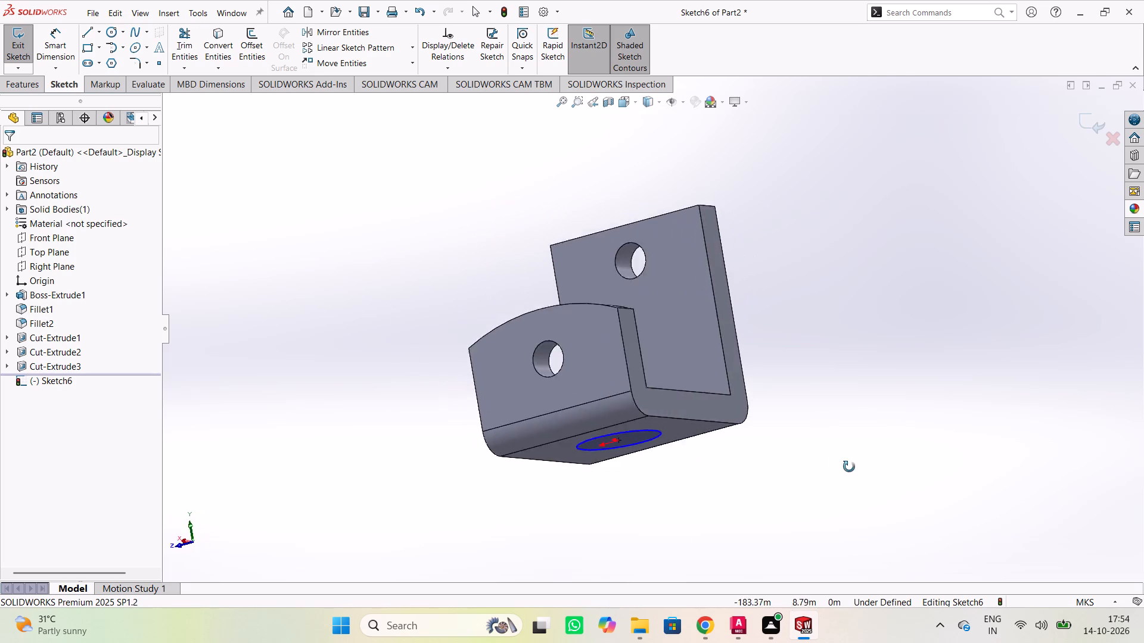
Inspect the rounded short arm, its hole and bend together with the circle on the base's outer face.
middle_drag(849, 467, 442, 276)
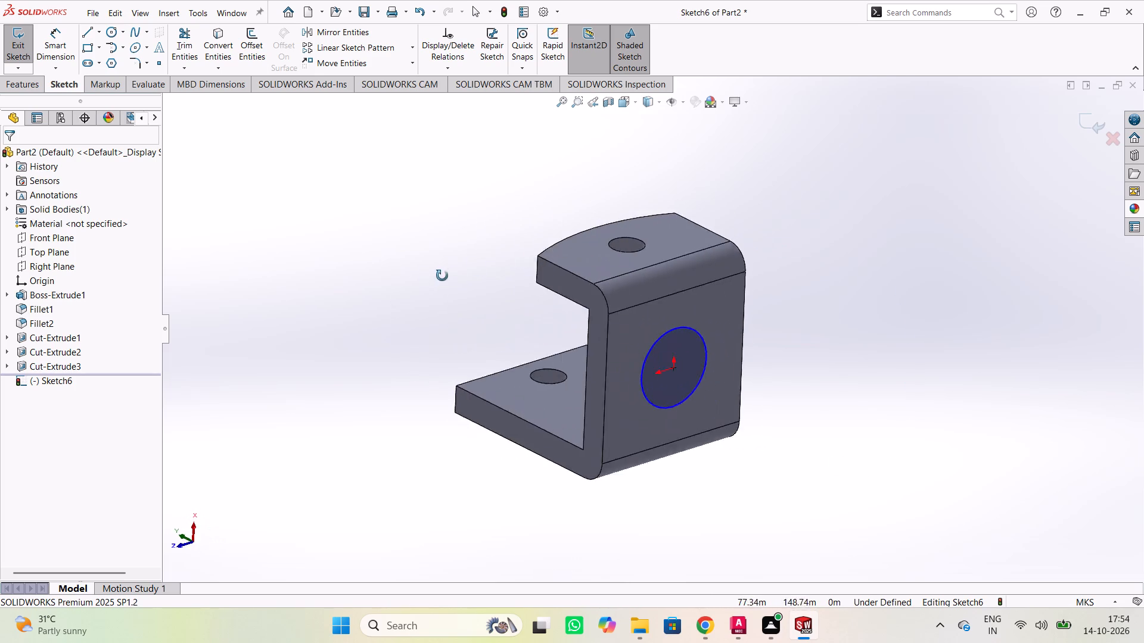
middle_drag(442, 276, 972, 478)
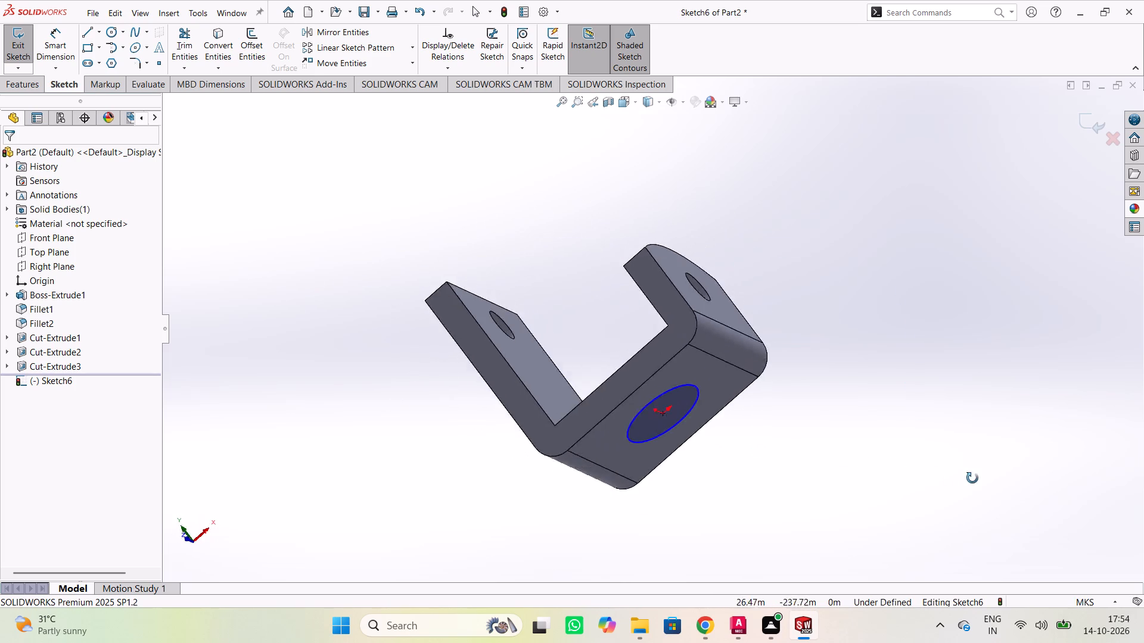
middle_drag(972, 478, 385, 383)
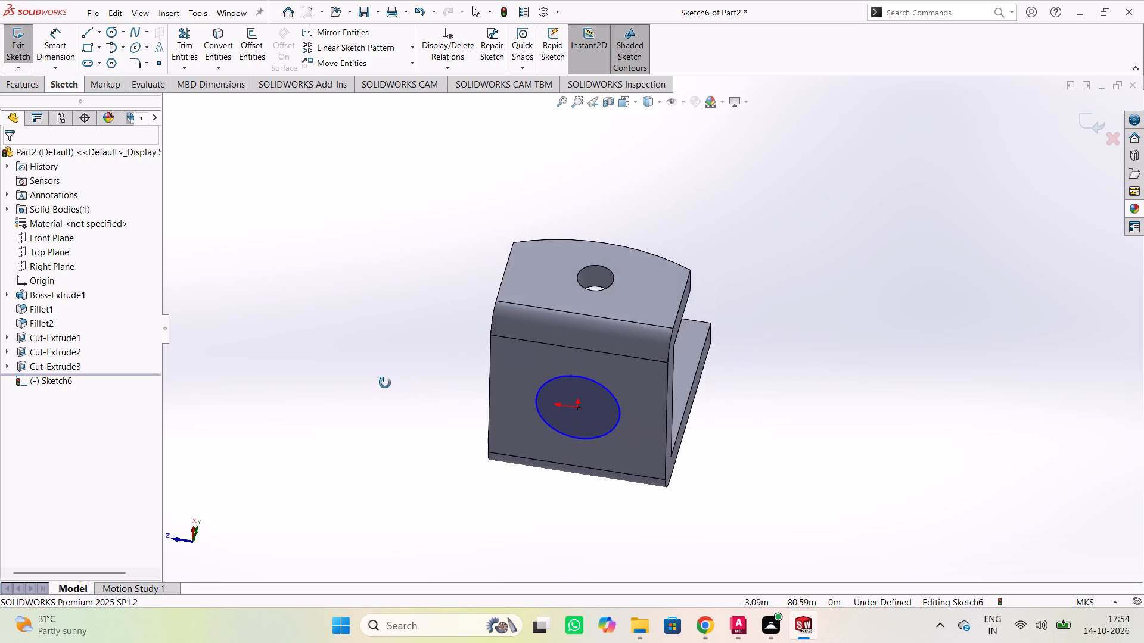
middle_drag(385, 383, 478, 304)
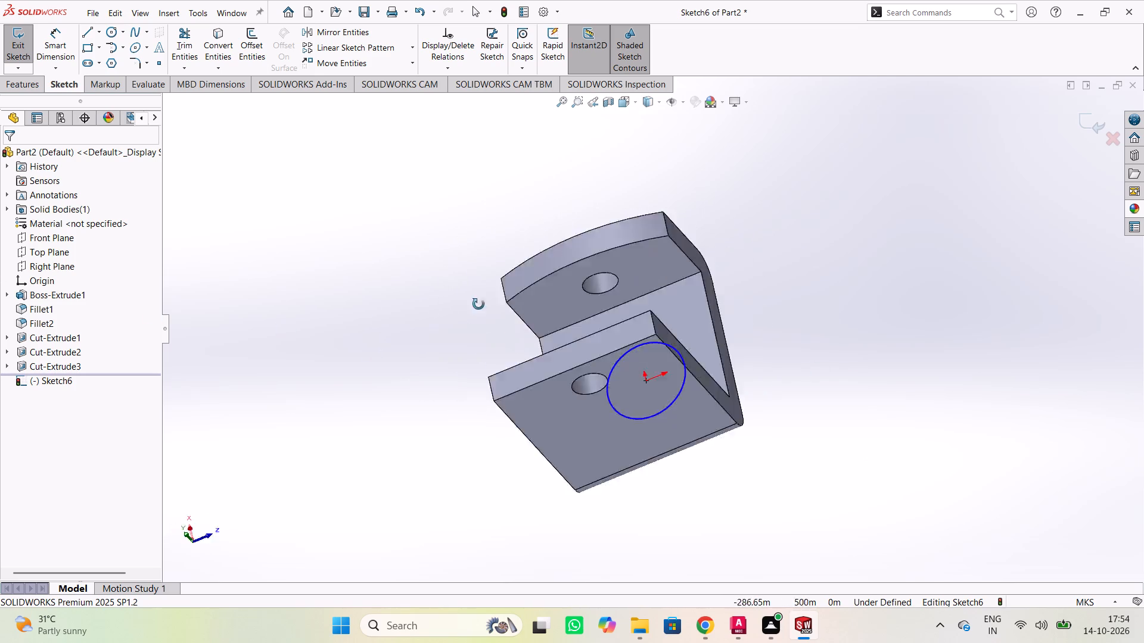
middle_drag(478, 304, 873, 287)
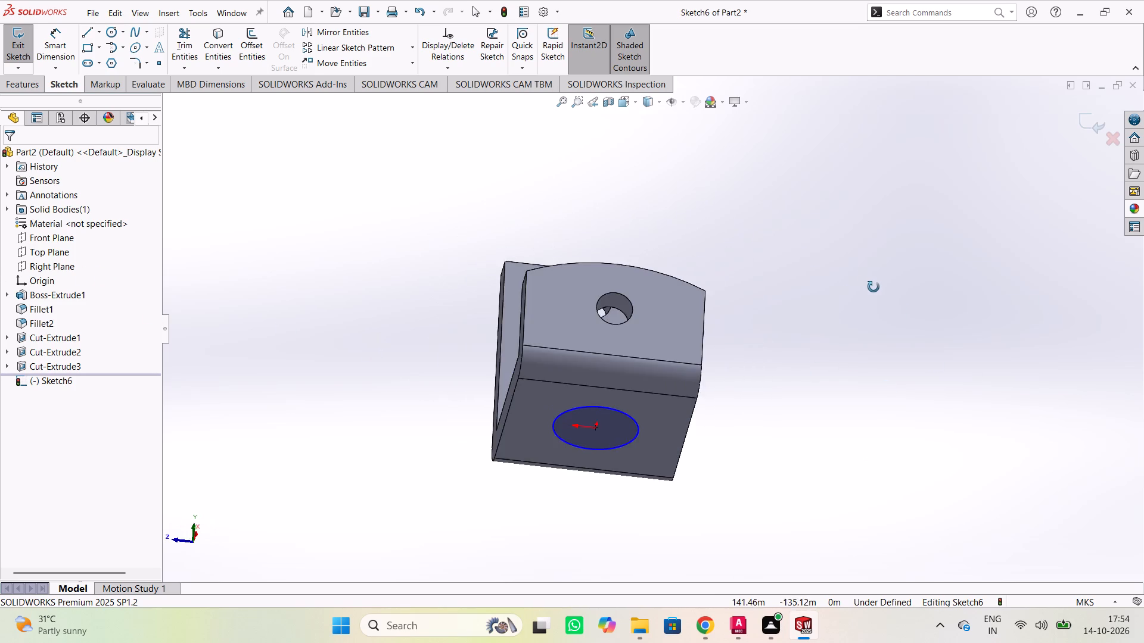
middle_drag(873, 287, 380, 284)
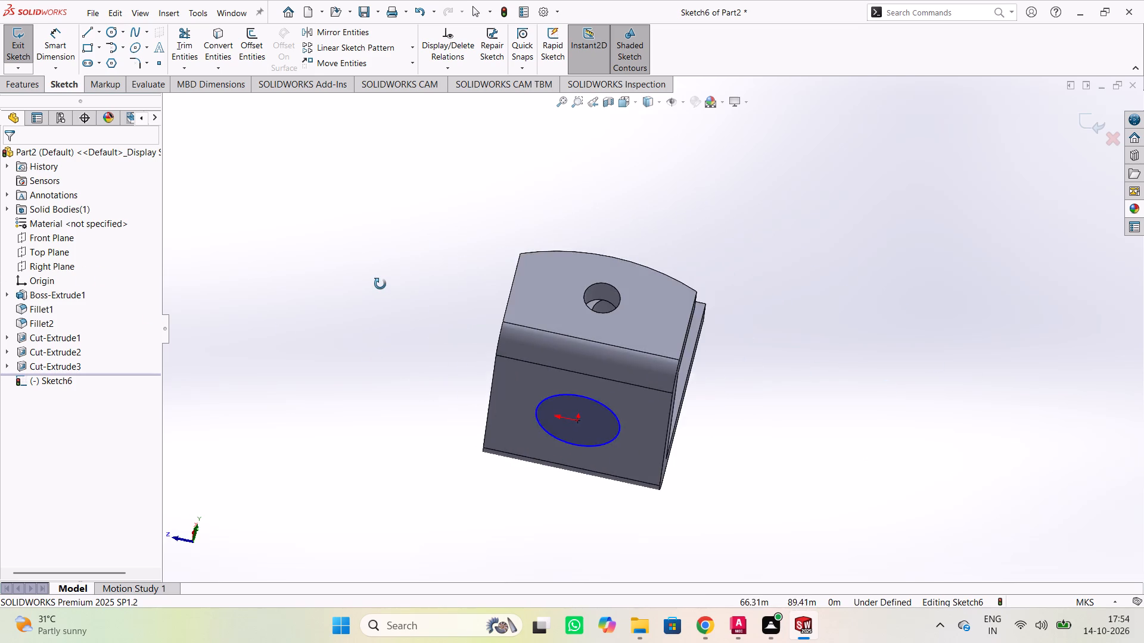
middle_drag(380, 284, 407, 348)
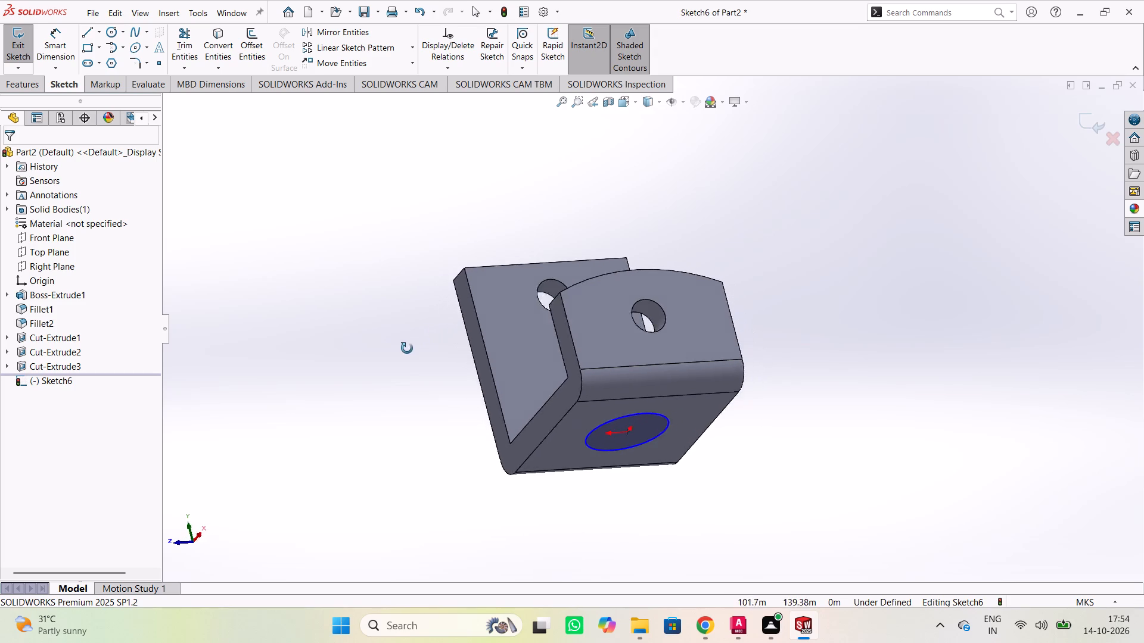
middle_drag(407, 348, 379, 357)
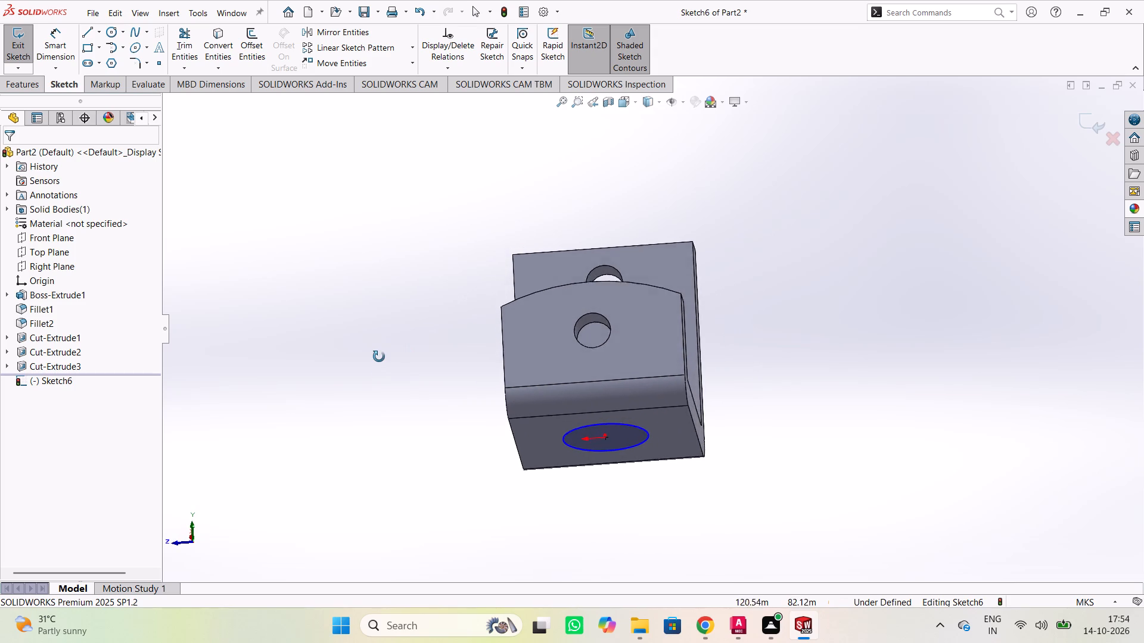
middle_drag(379, 357, 384, 316)
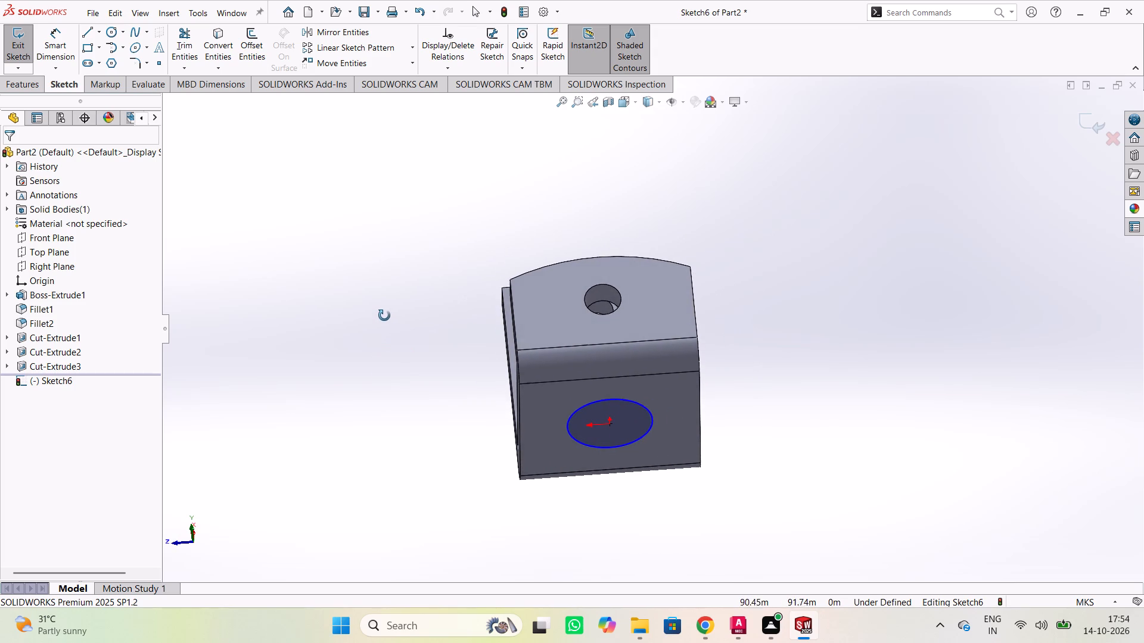
middle_drag(384, 316, 381, 390)
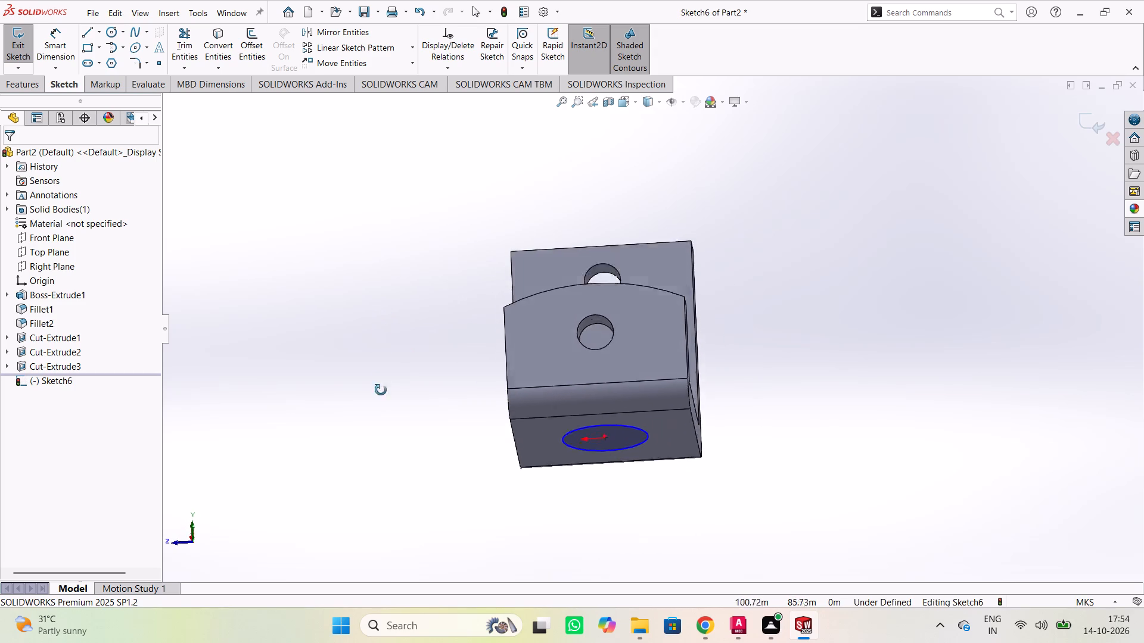
Examine the long arm's outer face, the U-shaped profile and the open side relative to the base circle.
middle_drag(381, 390, 1060, 423)
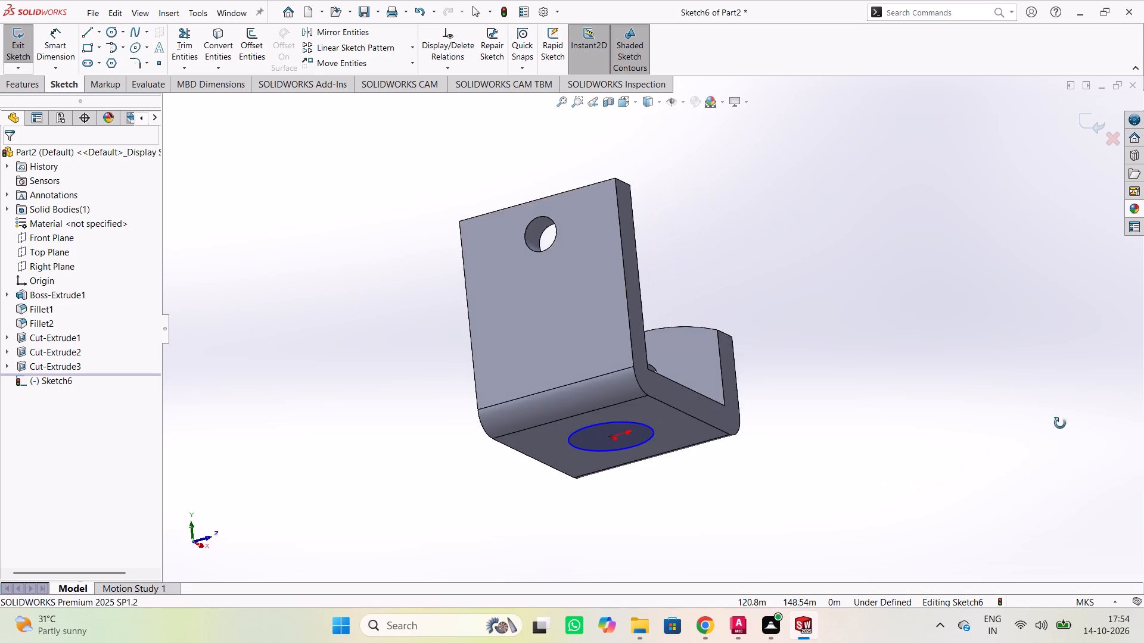
middle_drag(1060, 423, 489, 307)
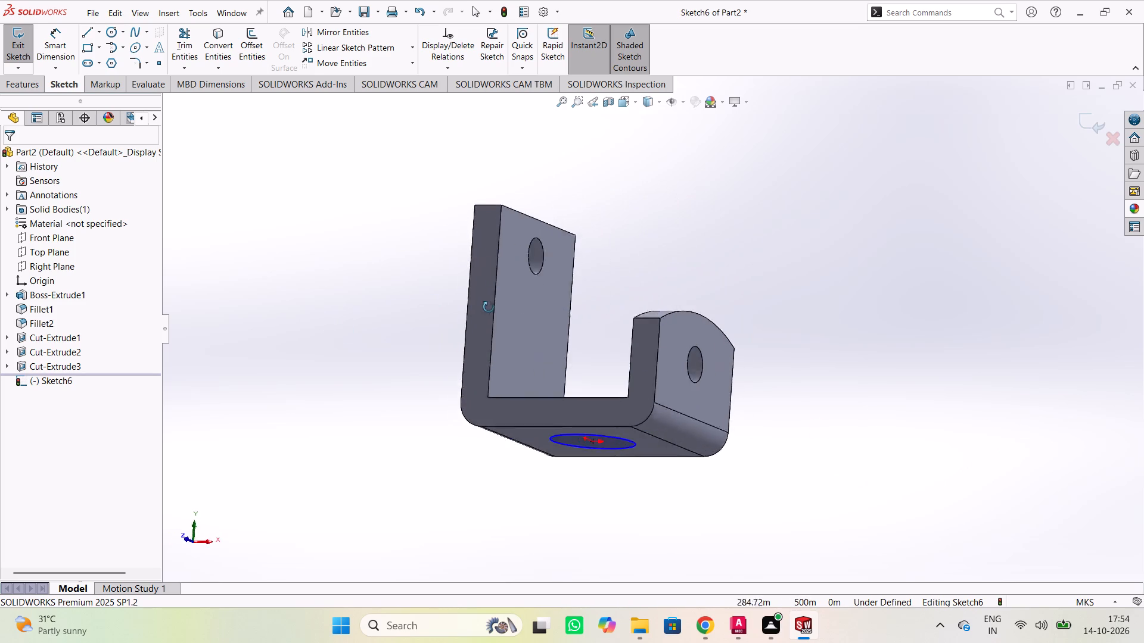
middle_drag(489, 307, 598, 376)
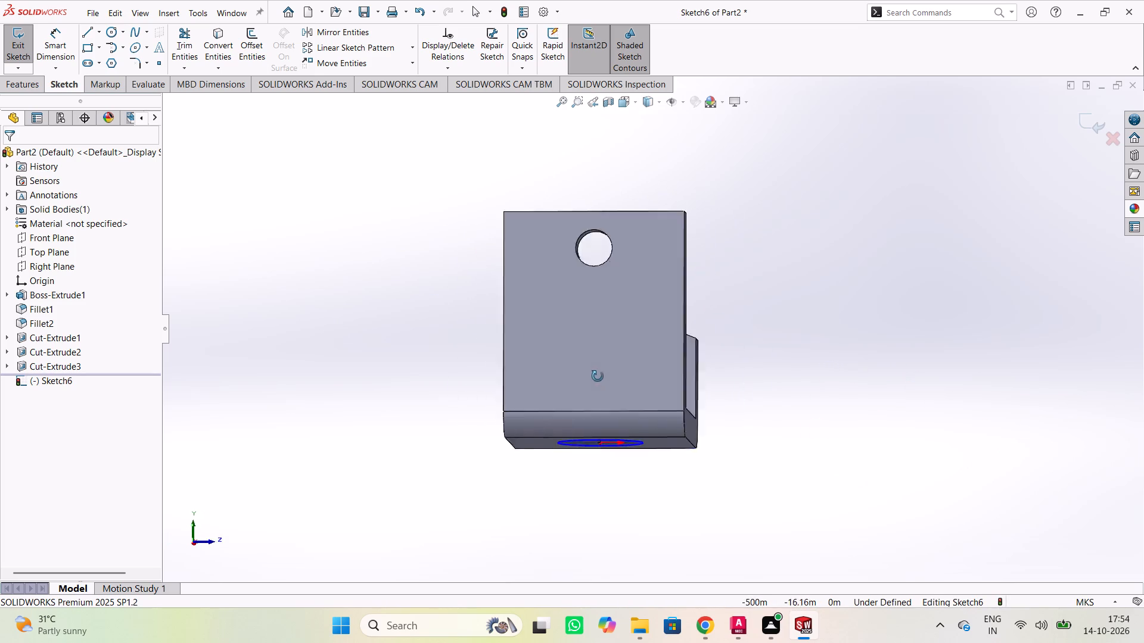
middle_drag(598, 376, 893, 404)
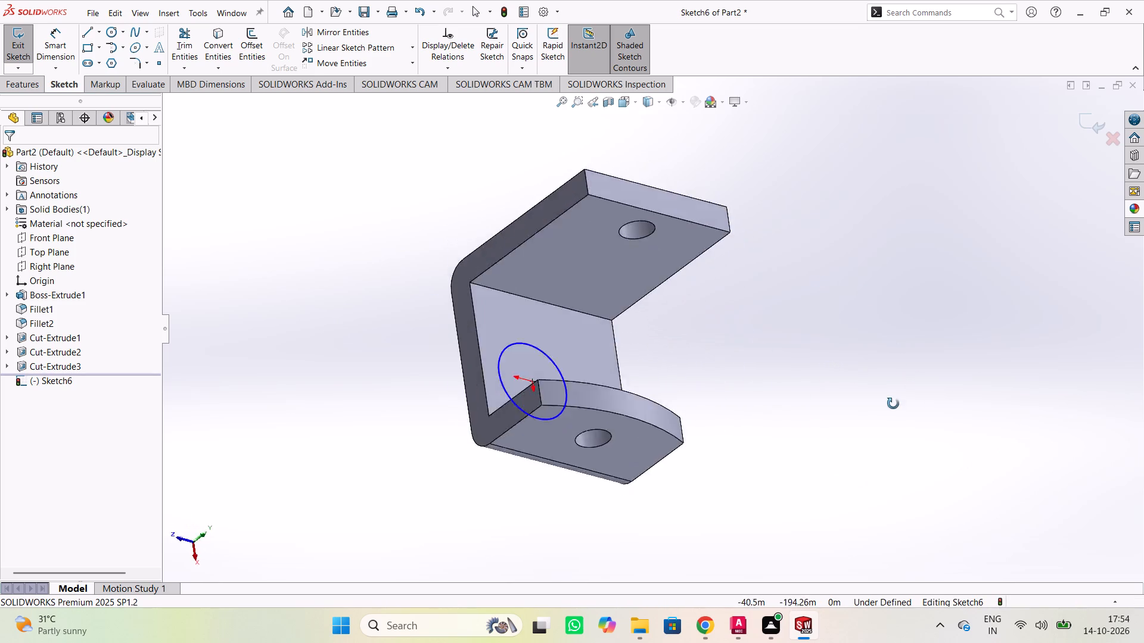
middle_drag(893, 404, 959, 392)
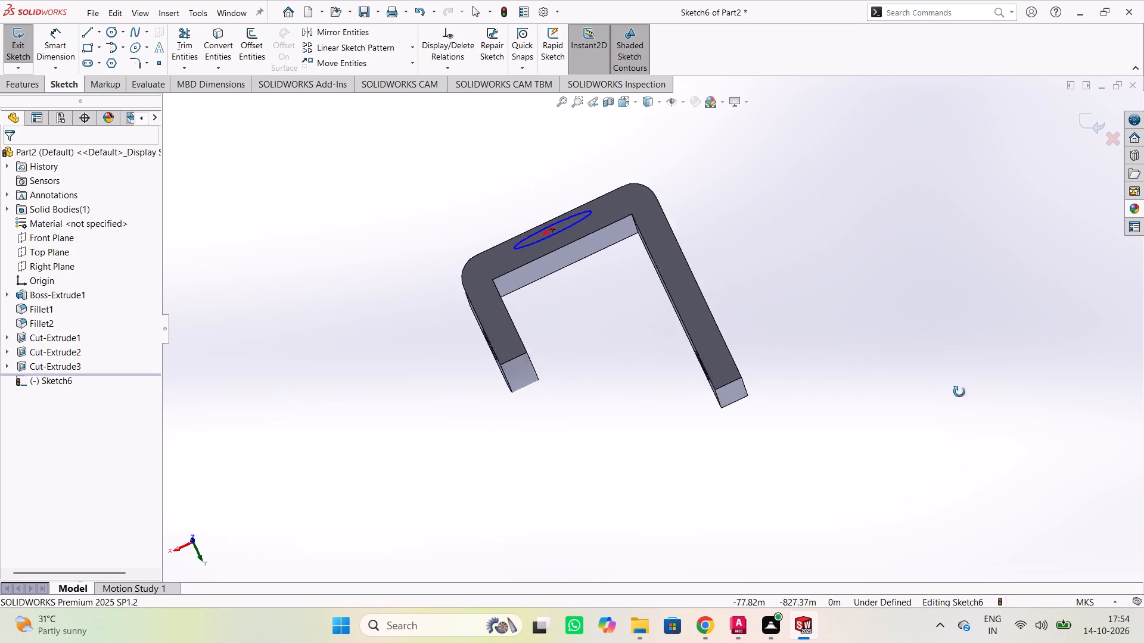
middle_drag(959, 392, 269, 332)
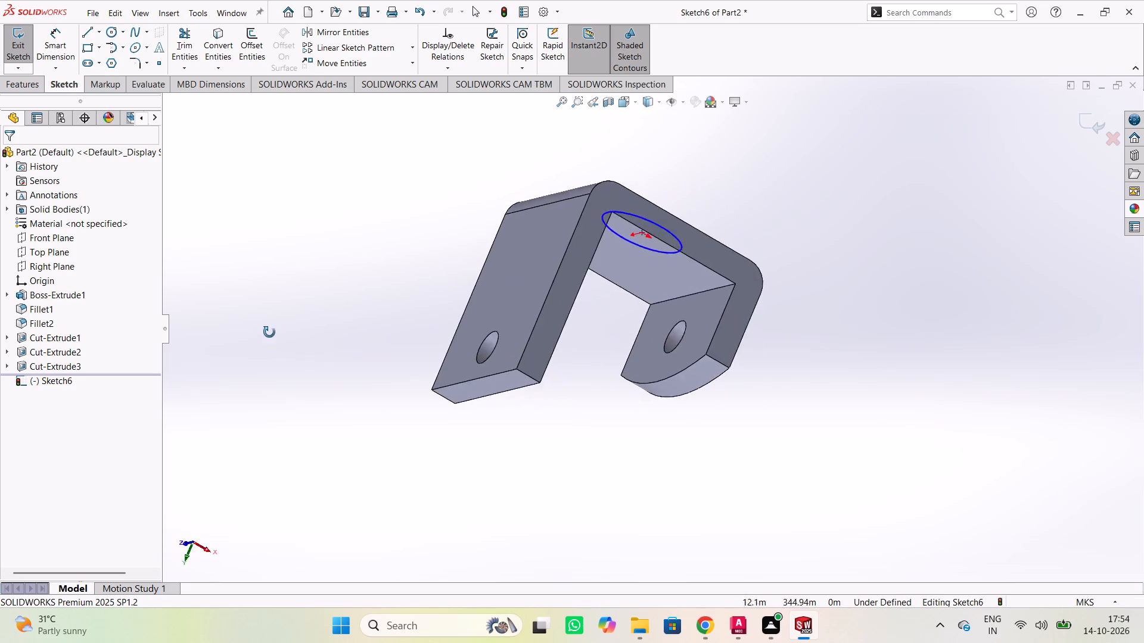
middle_drag(269, 332, 222, 310)
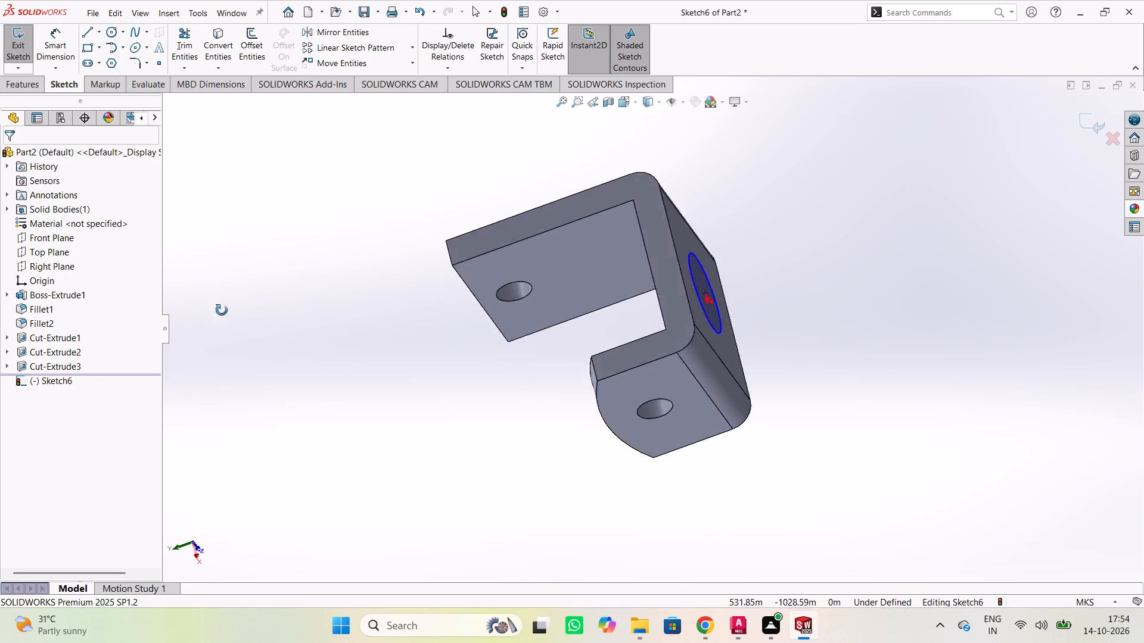
middle_drag(222, 310, 526, 405)
middle_drag(514, 390, 529, 347)
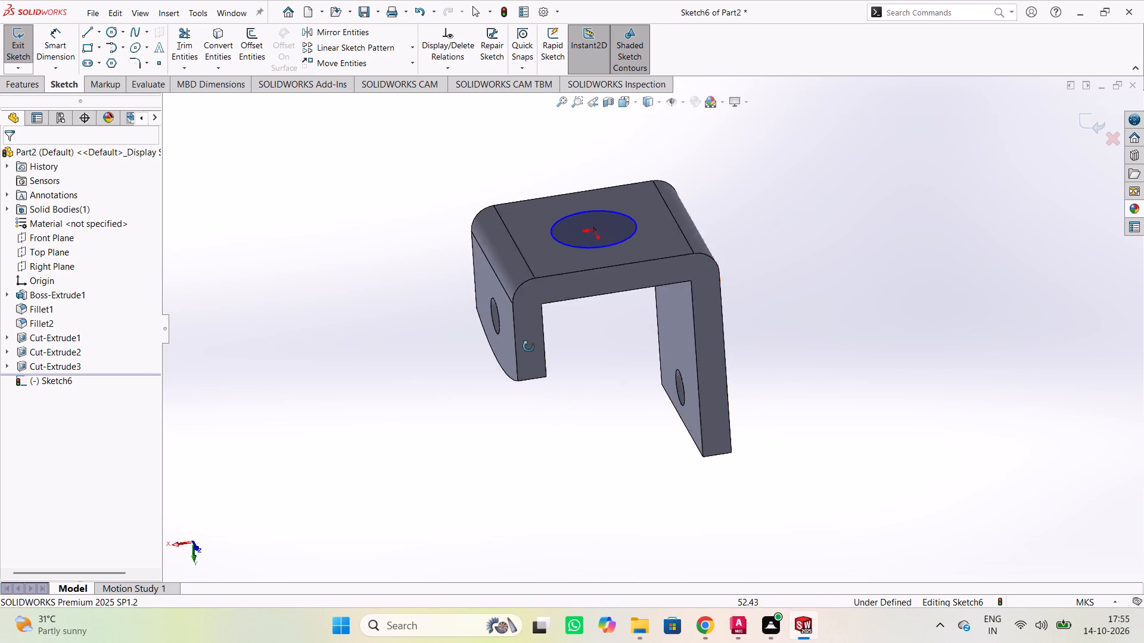
middle_drag(529, 347, 571, 309)
Review the base circle from the outer face and the open interior, comparing its position with both arms and bends.
middle_drag(636, 295, 492, 262)
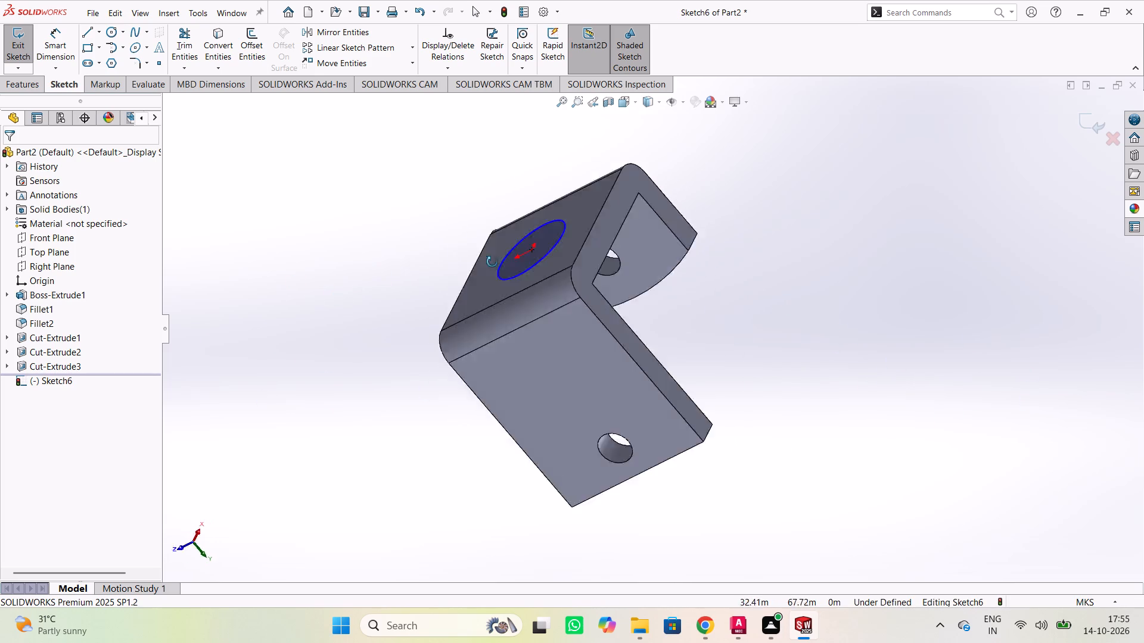
middle_drag(492, 262, 313, 319)
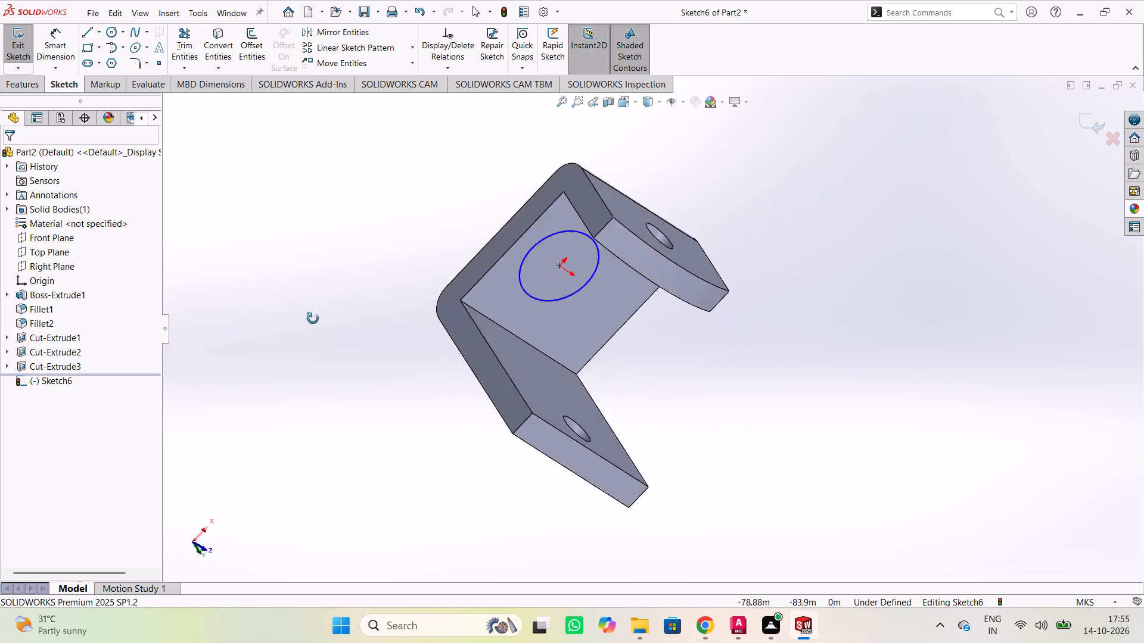
middle_drag(313, 319, 808, 394)
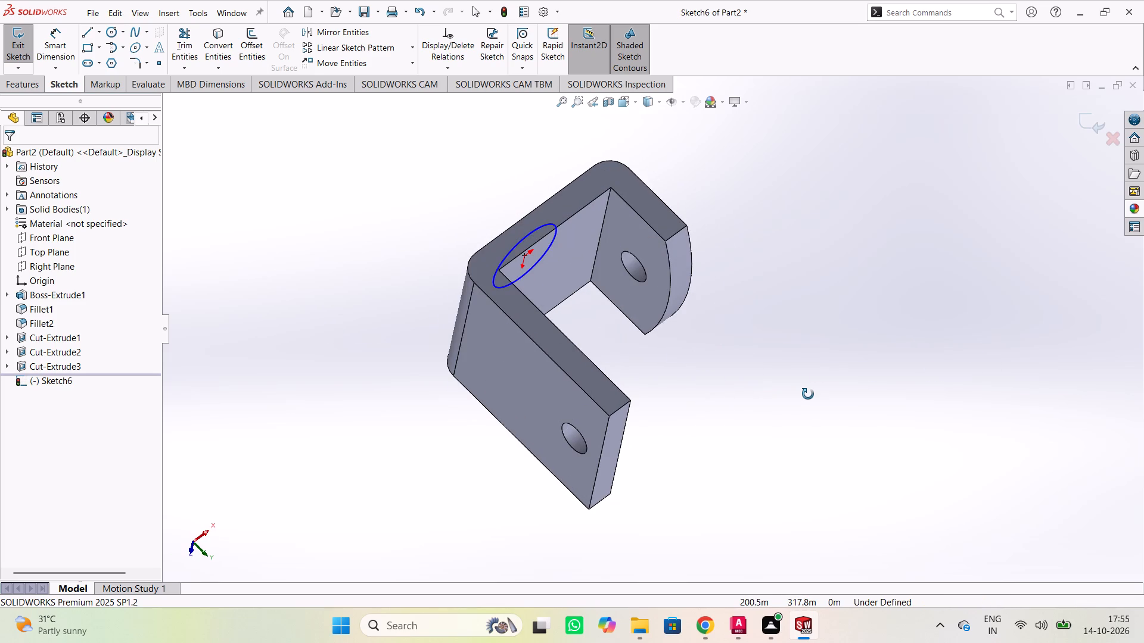
middle_drag(808, 394, 456, 402)
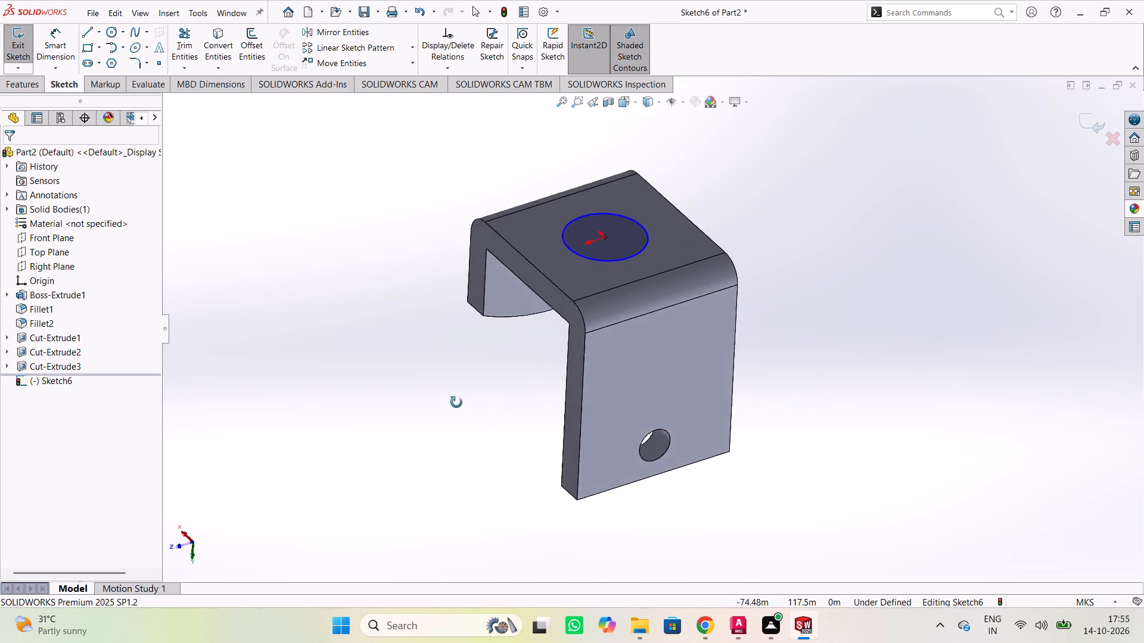
middle_drag(456, 402, 259, 335)
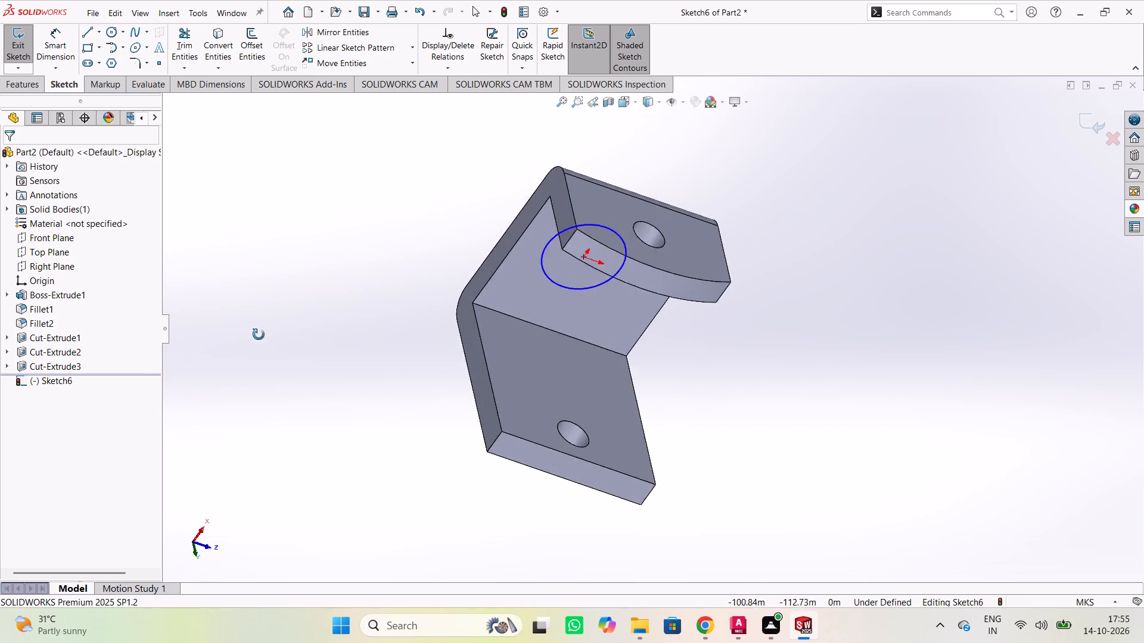
middle_drag(259, 335, 521, 383)
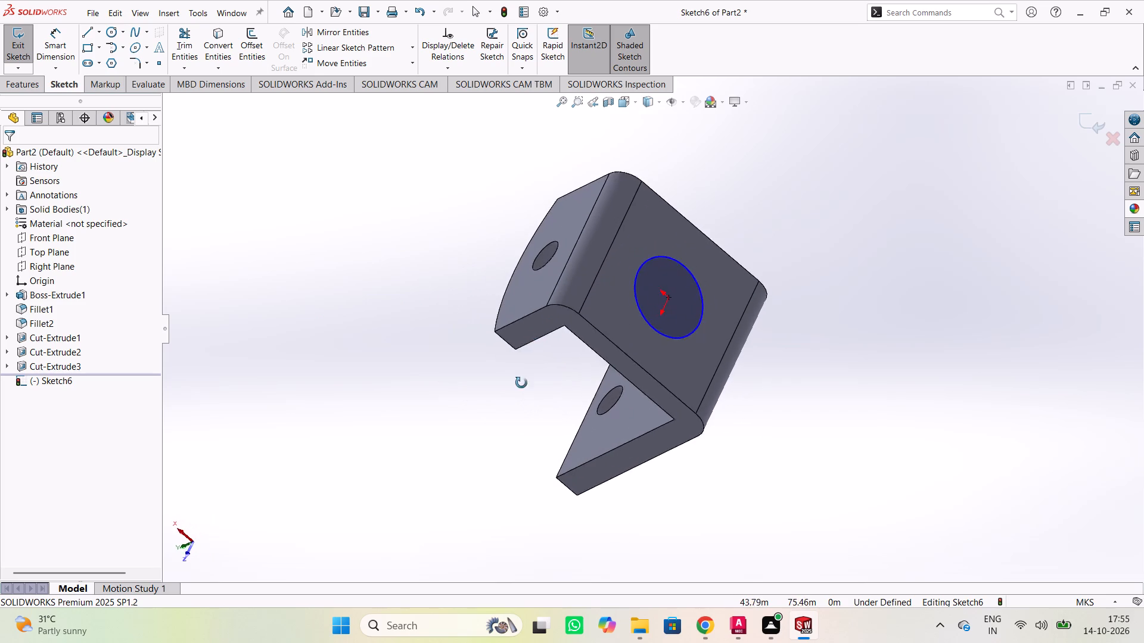
middle_drag(521, 383, 493, 382)
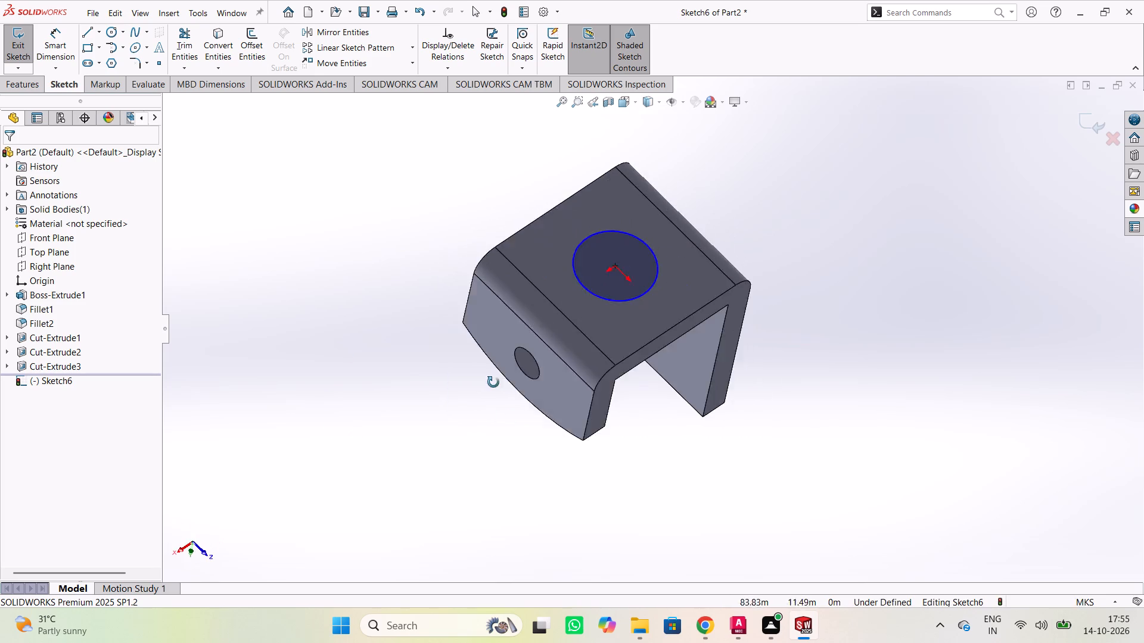
middle_drag(493, 382, 493, 376)
middle_drag(488, 306, 484, 282)
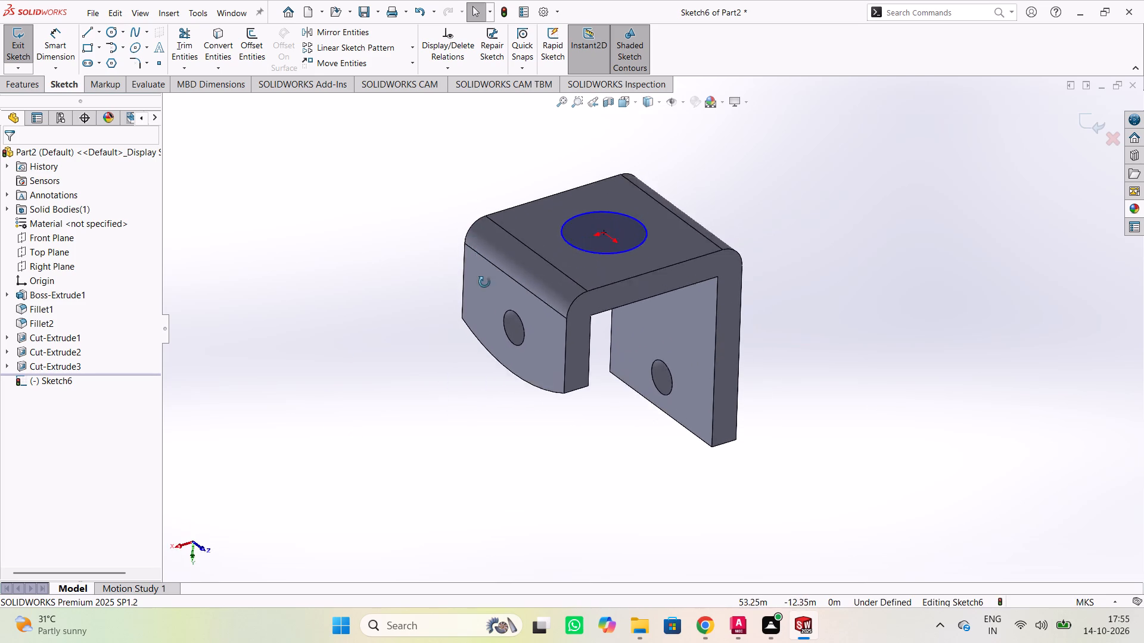
Examine the holes in both arms from the inside and outside, then the side profile with the base circle.
middle_drag(484, 282, 579, 353)
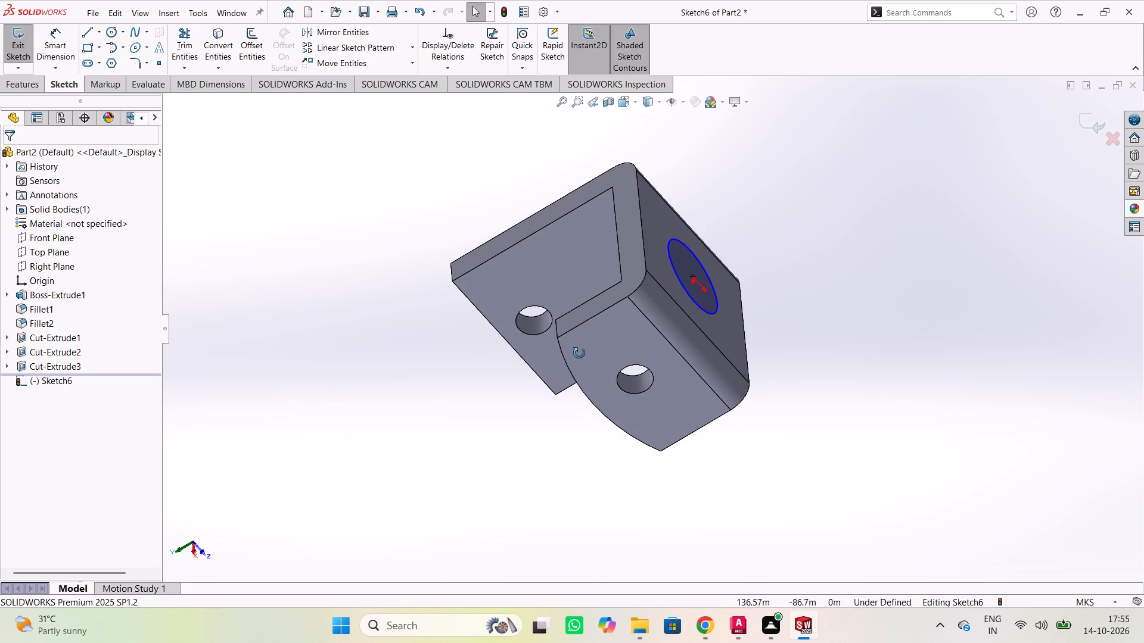
middle_drag(579, 353, 586, 352)
middle_drag(586, 352, 279, 337)
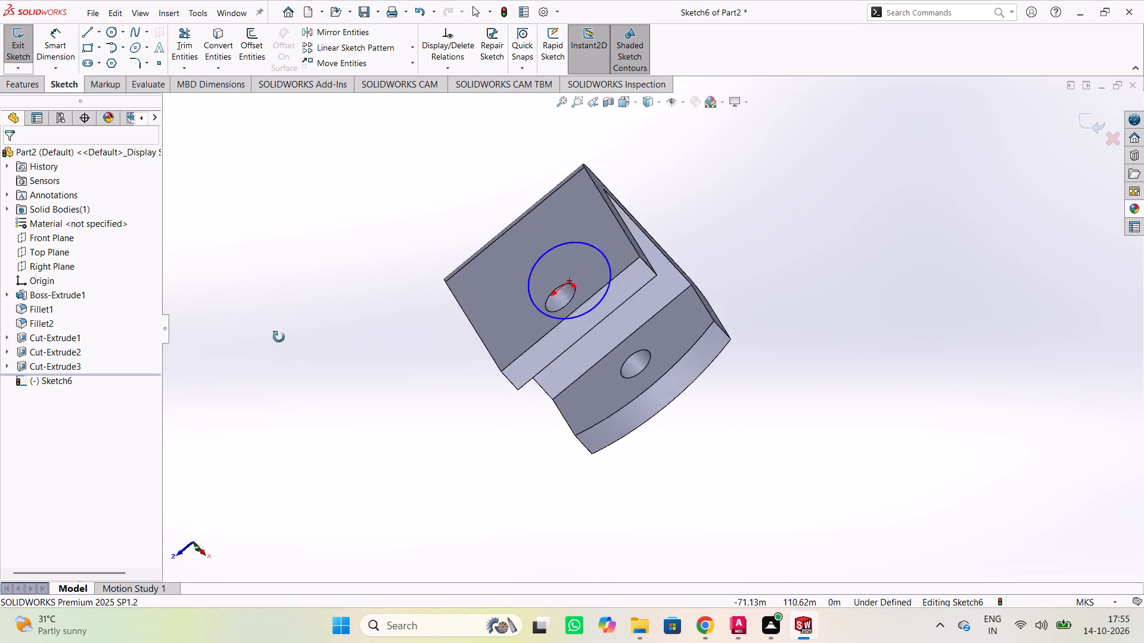
middle_drag(279, 337, 586, 364)
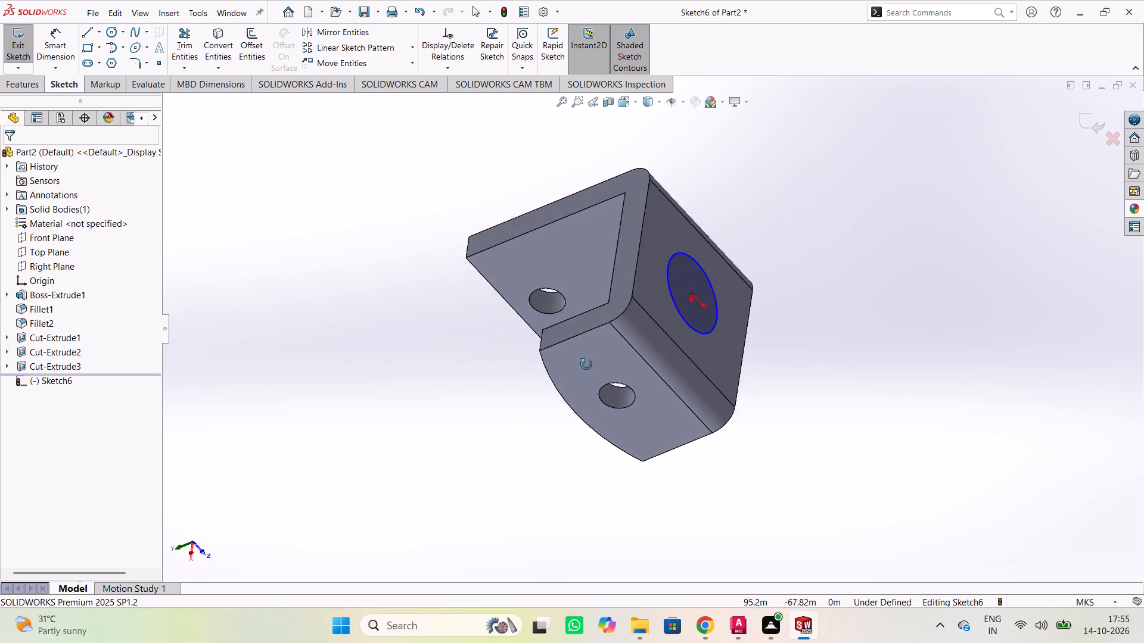
middle_drag(586, 364, 643, 313)
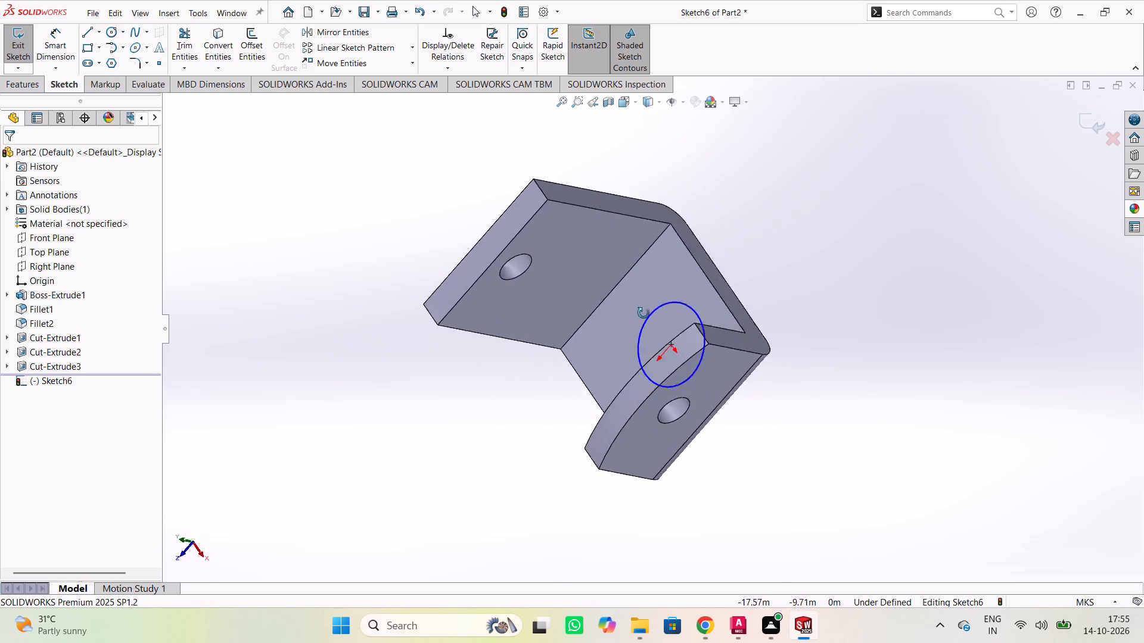
middle_drag(643, 313, 604, 202)
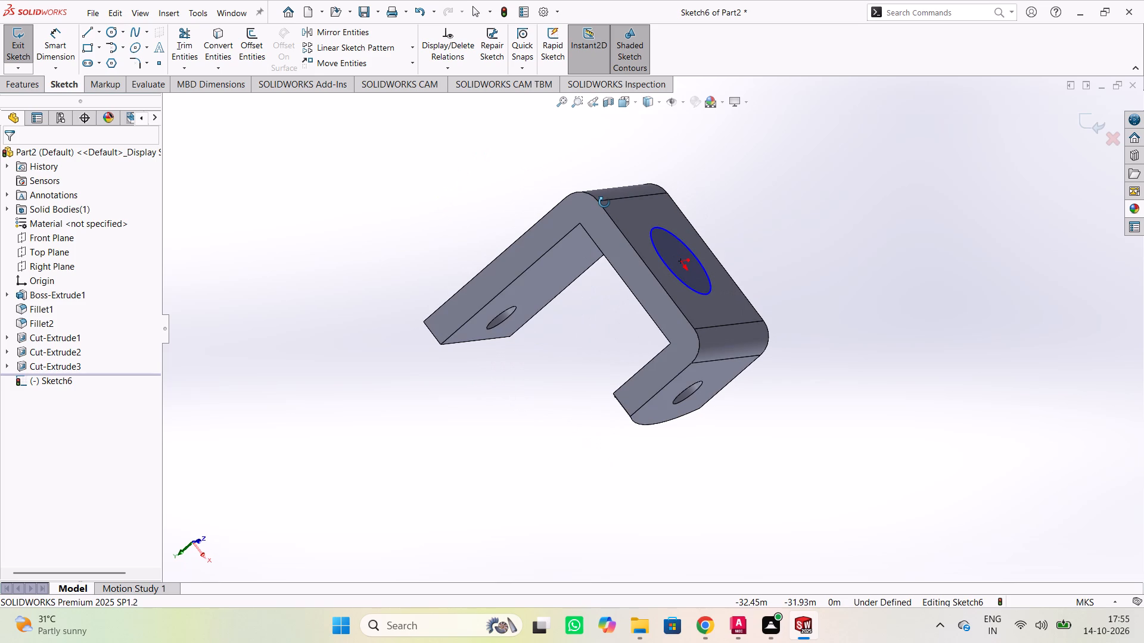
middle_drag(604, 202, 954, 329)
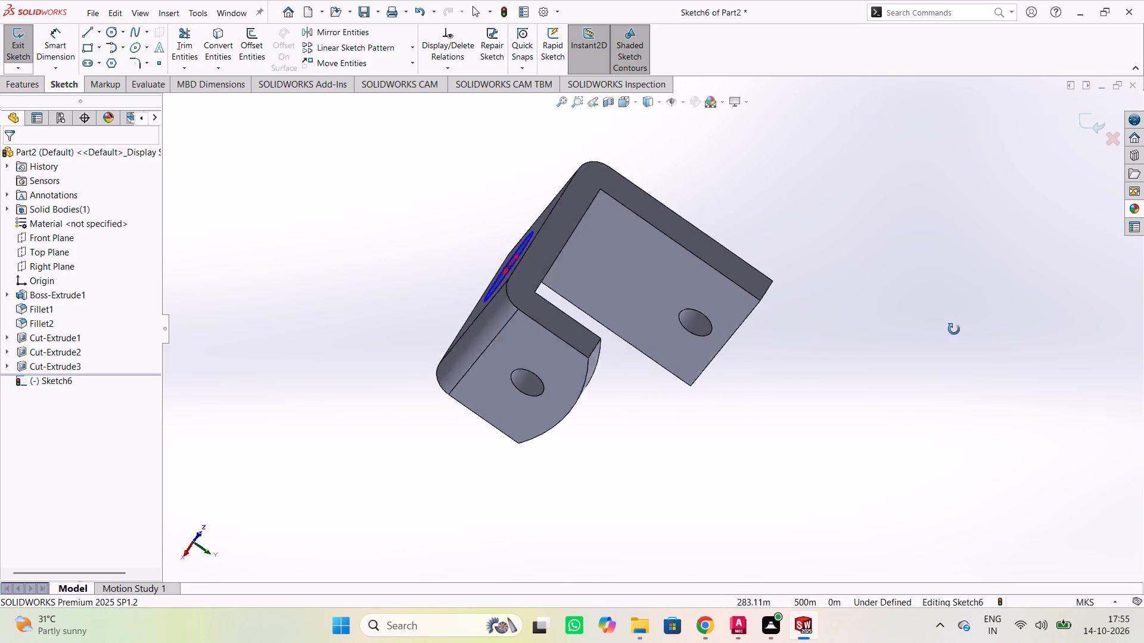
middle_drag(954, 329, 744, 348)
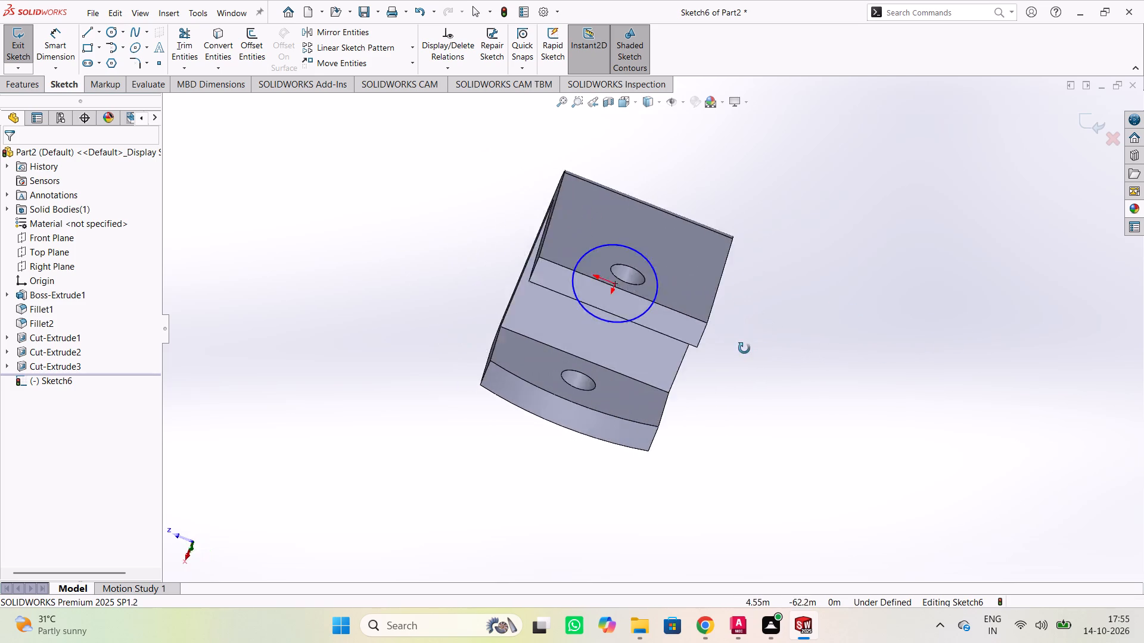
middle_drag(744, 348, 110, 285)
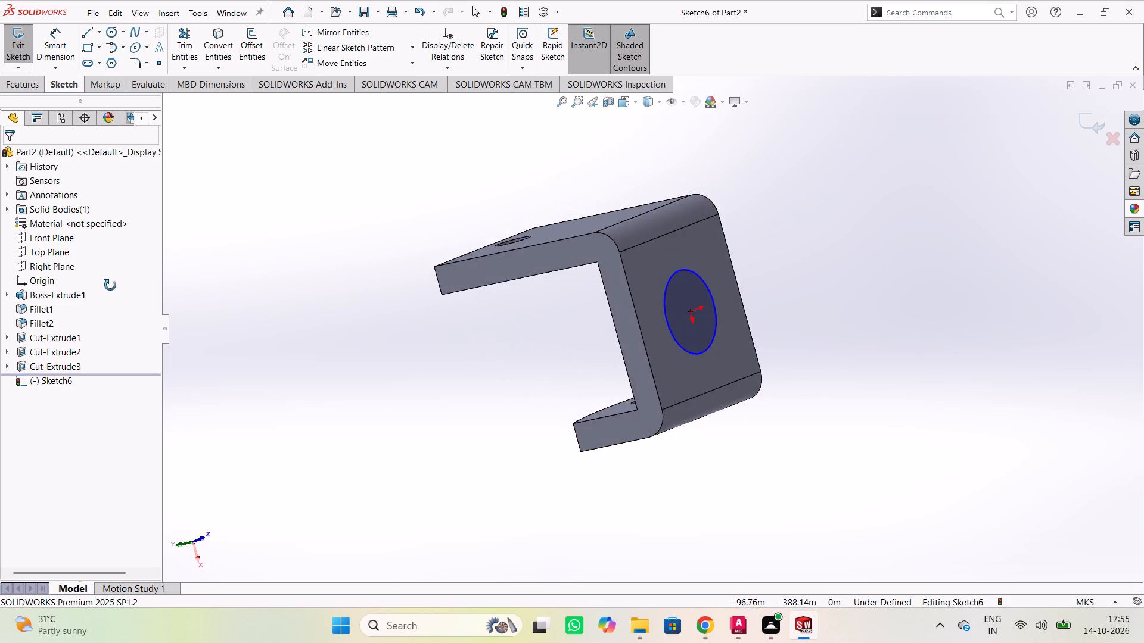
middle_drag(110, 285, 484, 308)
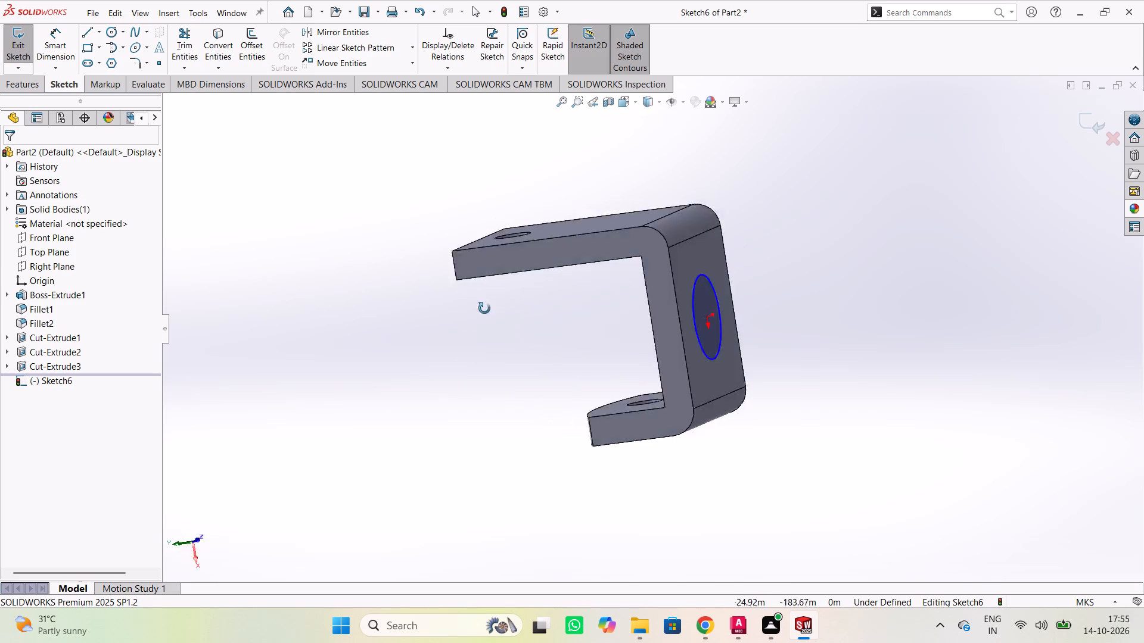
Examine the open interior between the two arms, checking the base circle against the arm holes and the rounded short arm.
middle_drag(484, 308, 475, 272)
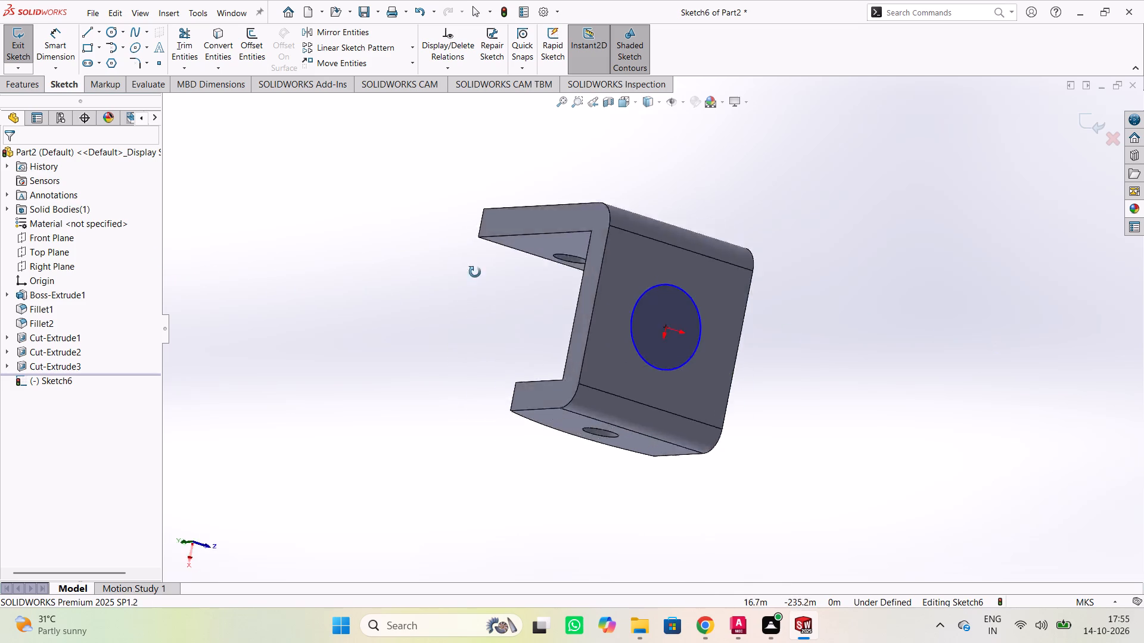
middle_drag(475, 272, 1143, 392)
middle_drag(972, 392, 0, 210)
middle_drag(593, 191, 1103, 246)
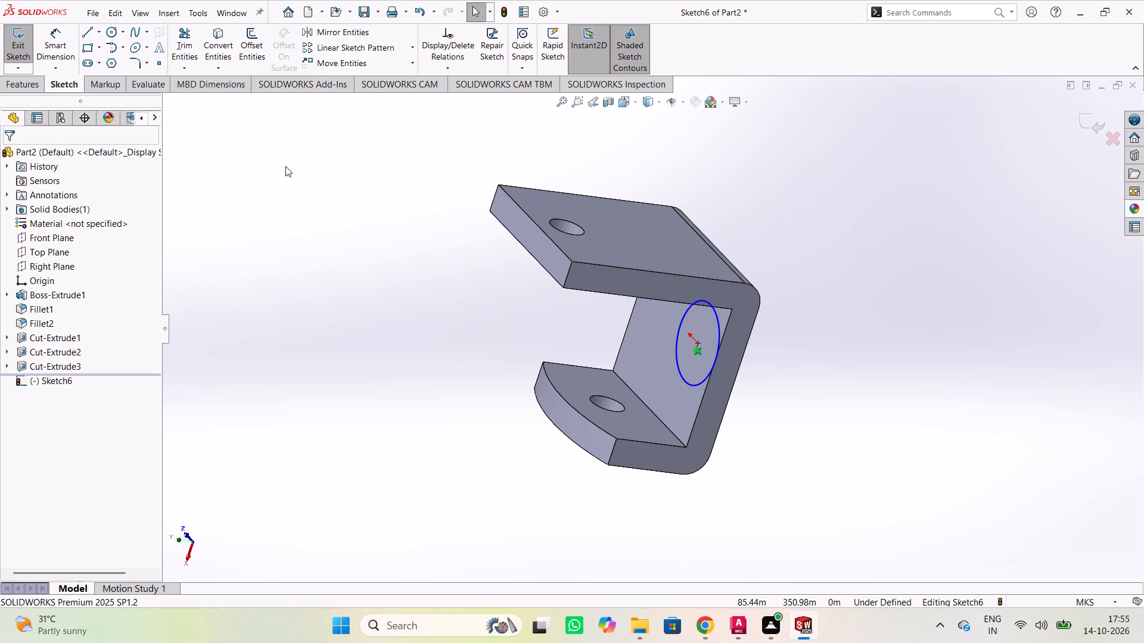
middle_drag(285, 166, 300, 255)
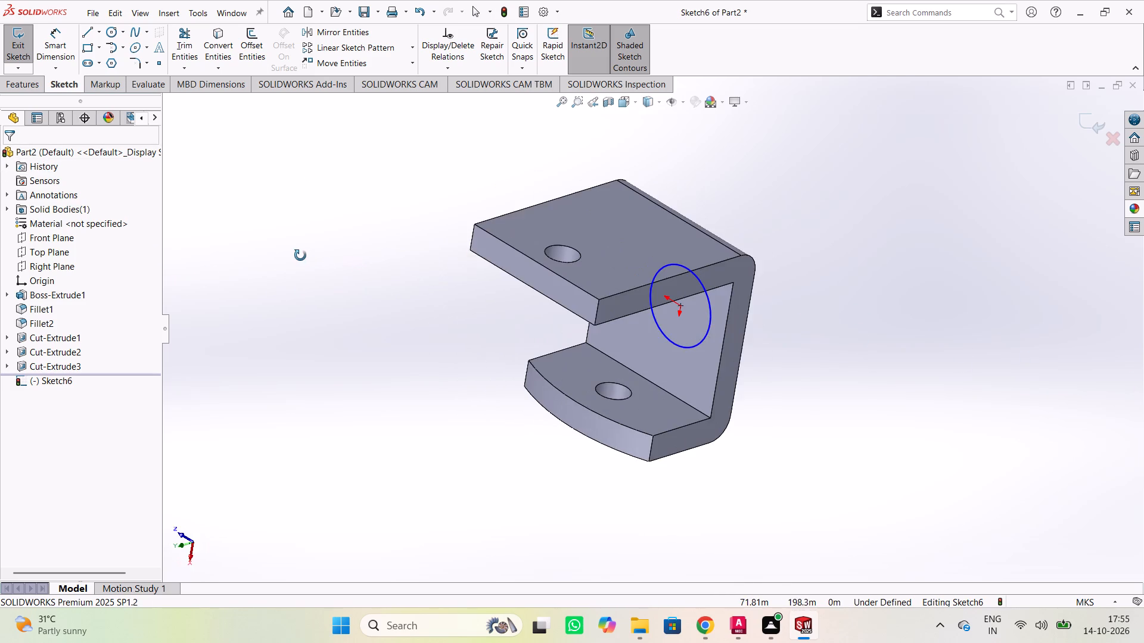
middle_drag(300, 255, 869, 353)
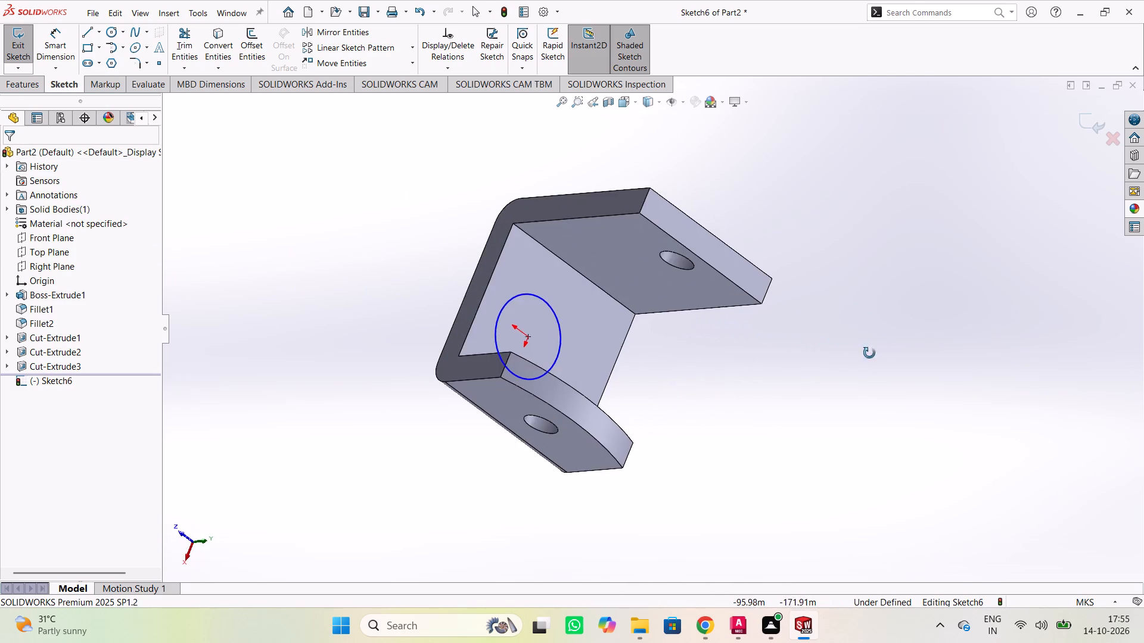
middle_drag(869, 353, 887, 381)
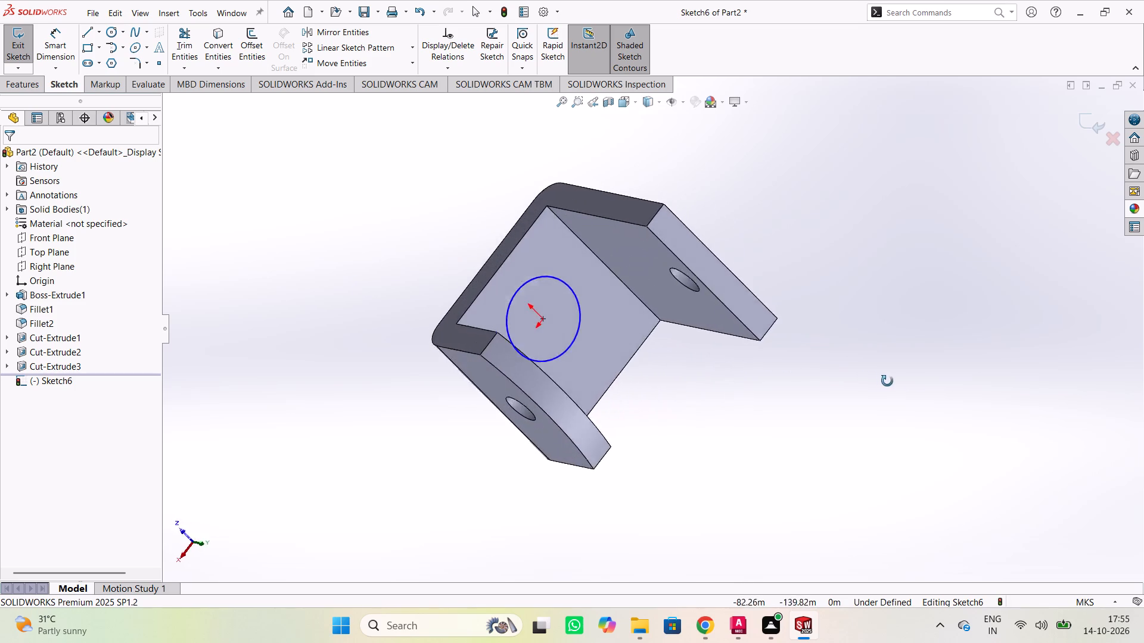
middle_drag(887, 381, 344, 304)
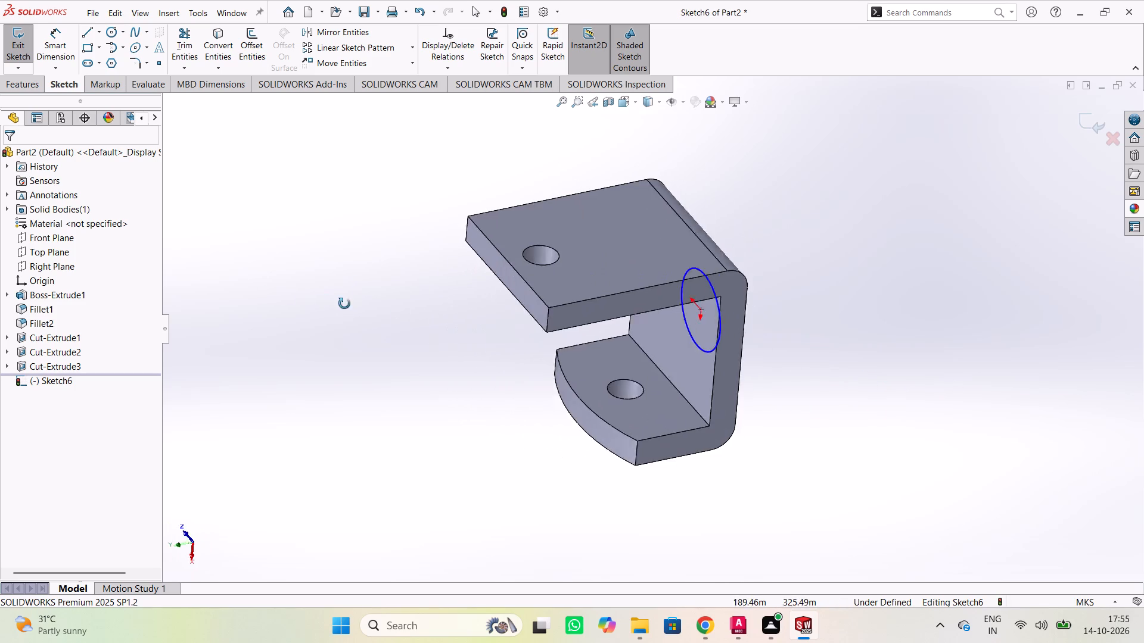
middle_drag(344, 304, 719, 401)
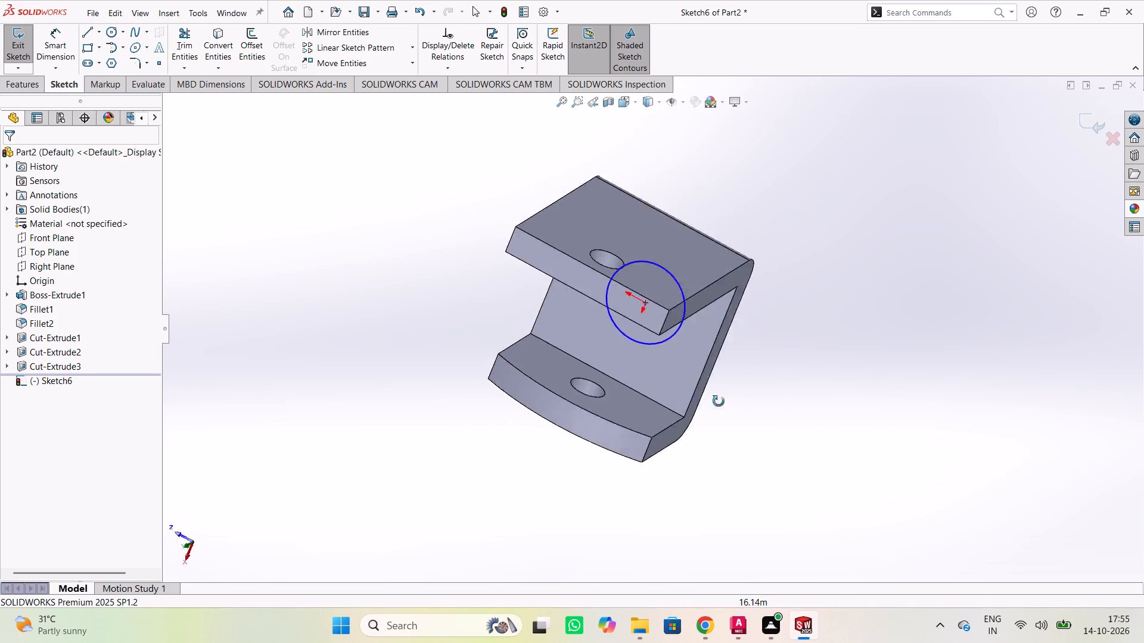
middle_drag(719, 401, 819, 402)
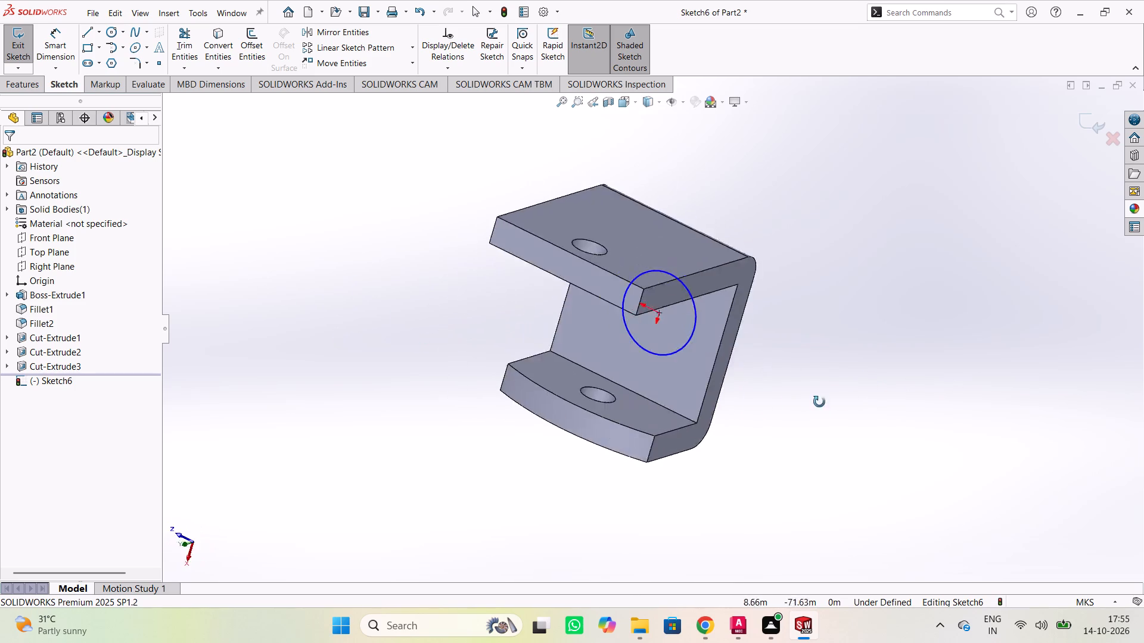
middle_drag(819, 402, 758, 419)
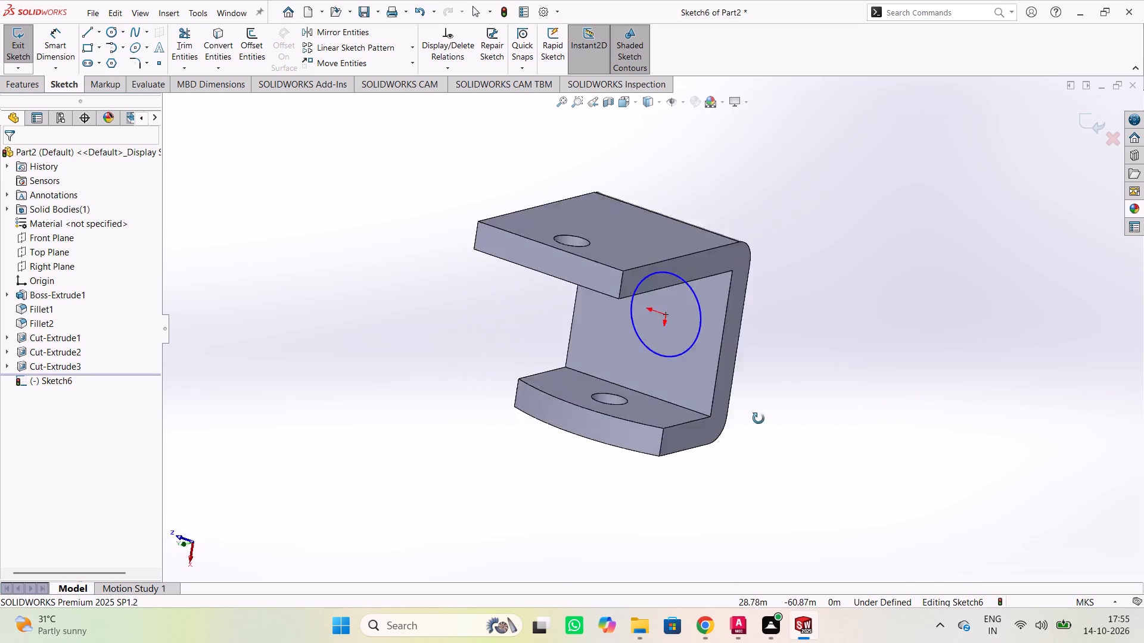
Inspect the base circle from inside and outside the U, along with both bends and the unequal arm lengths.
middle_drag(758, 419, 271, 273)
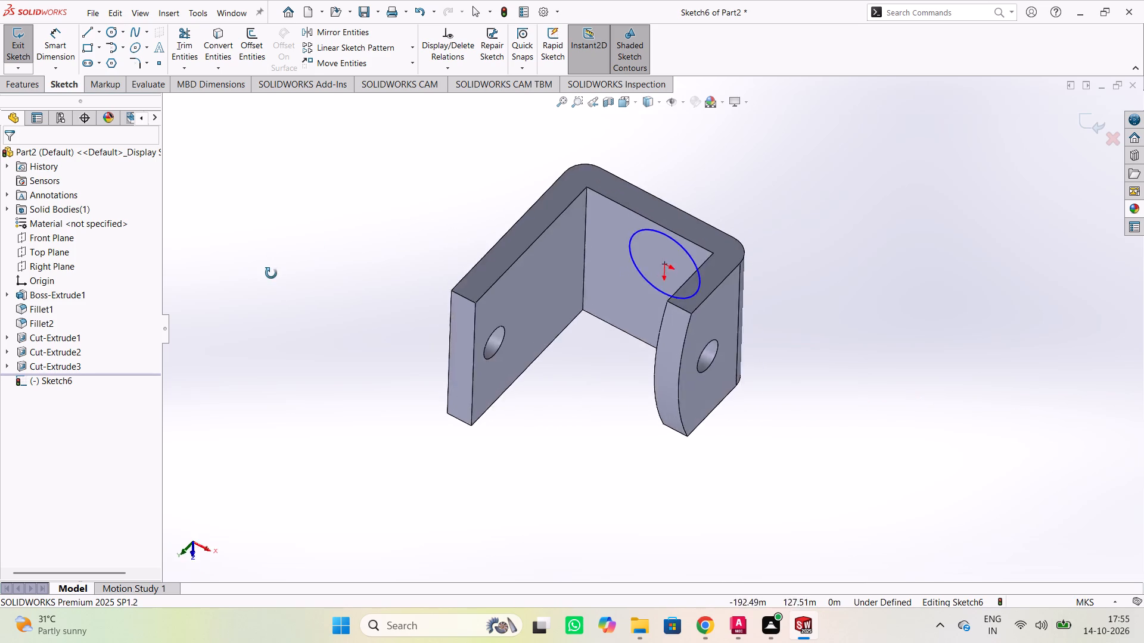
middle_drag(271, 273, 260, 372)
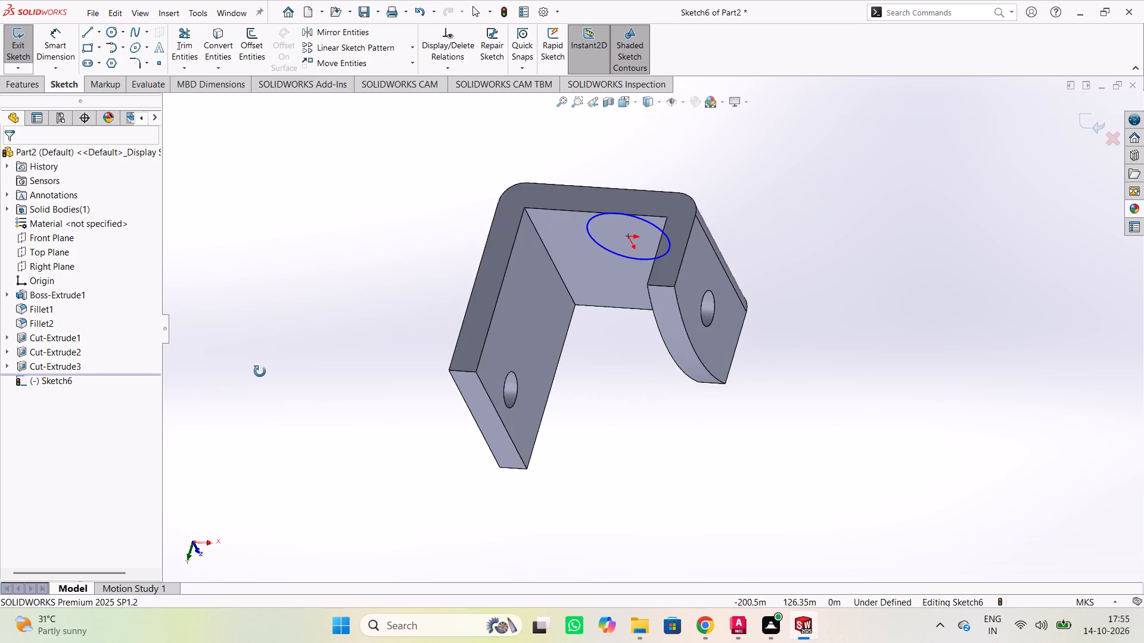
middle_drag(260, 372, 978, 466)
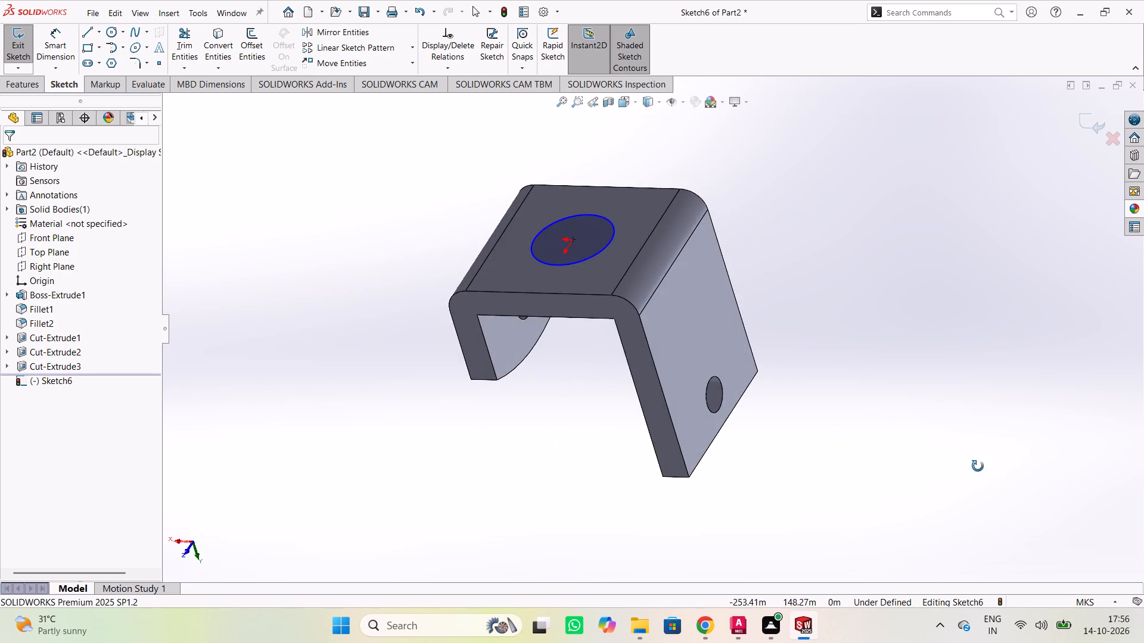
middle_drag(978, 466, 855, 442)
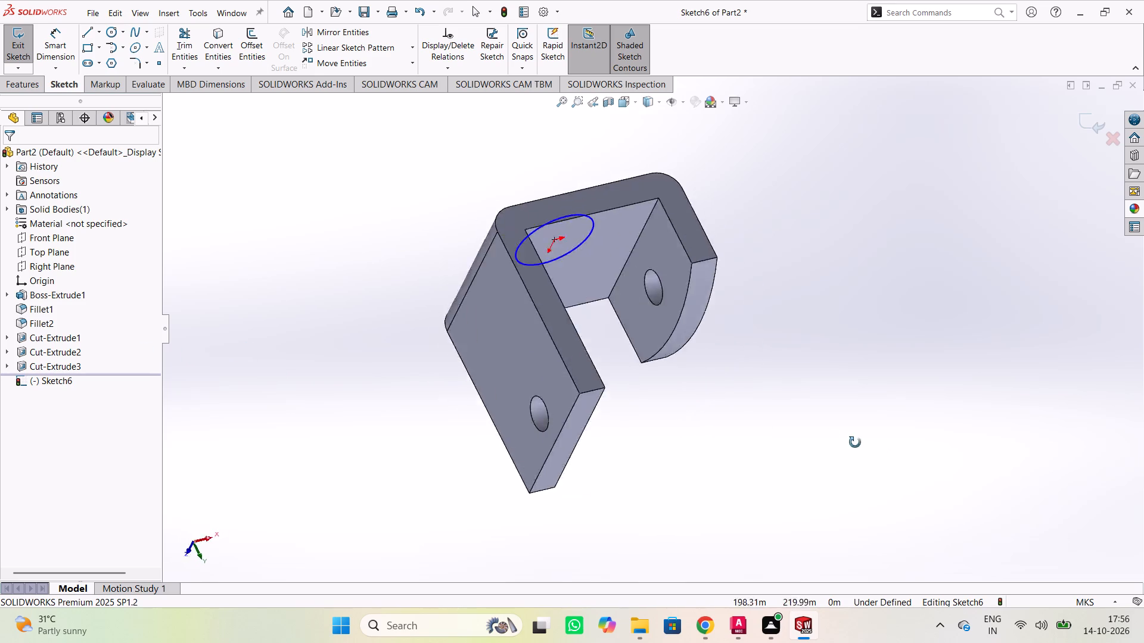
middle_drag(855, 442, 605, 444)
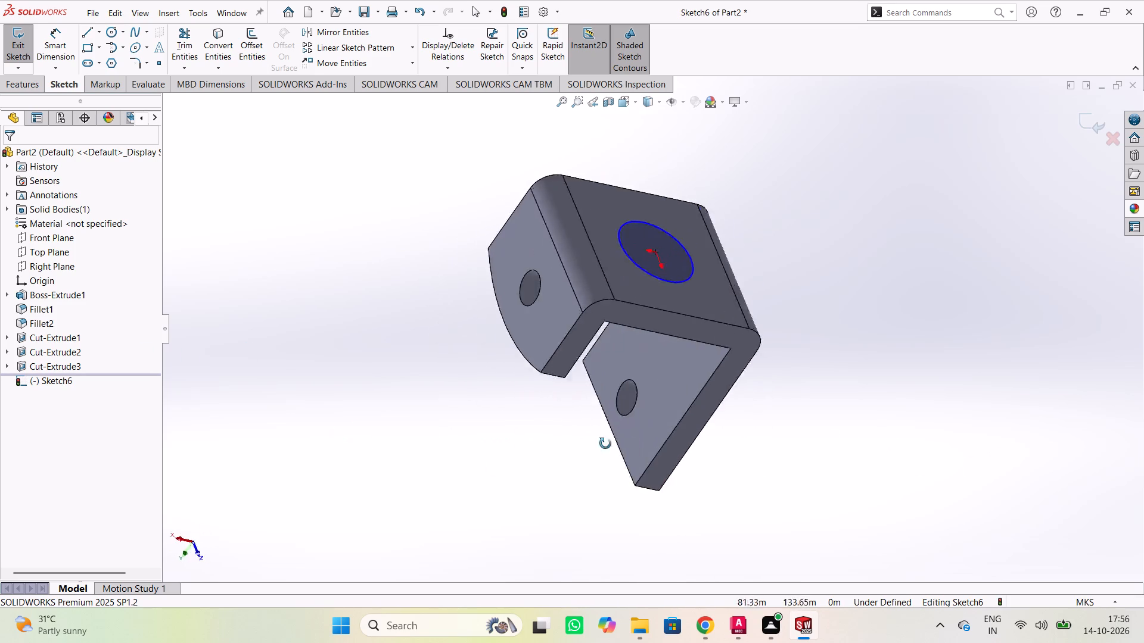
middle_drag(605, 444, 719, 430)
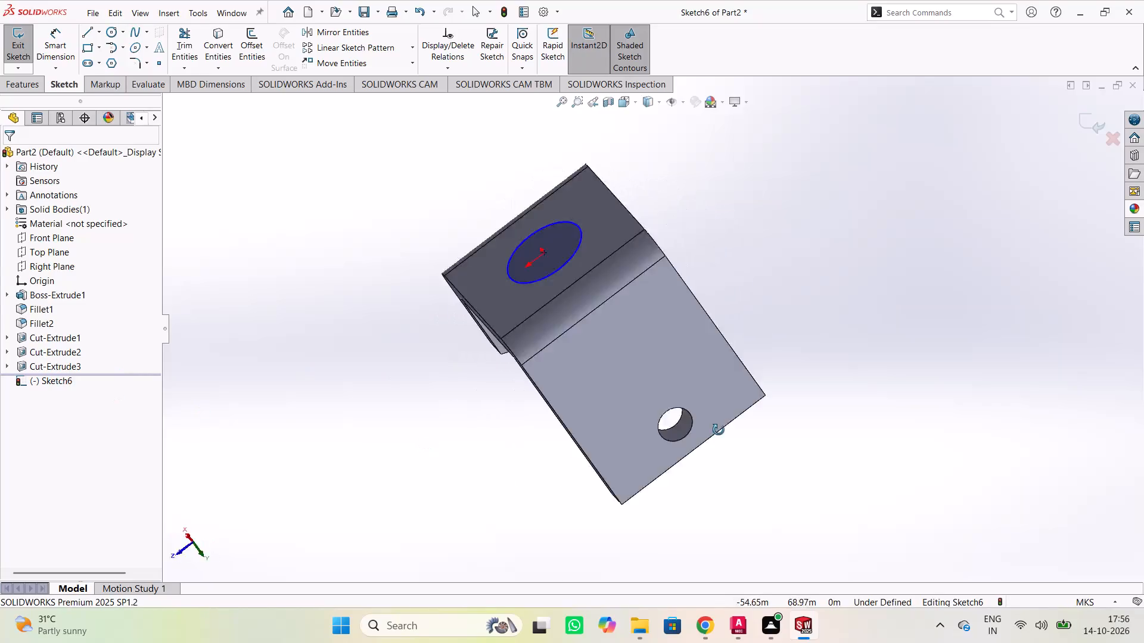
middle_drag(719, 430, 1055, 512)
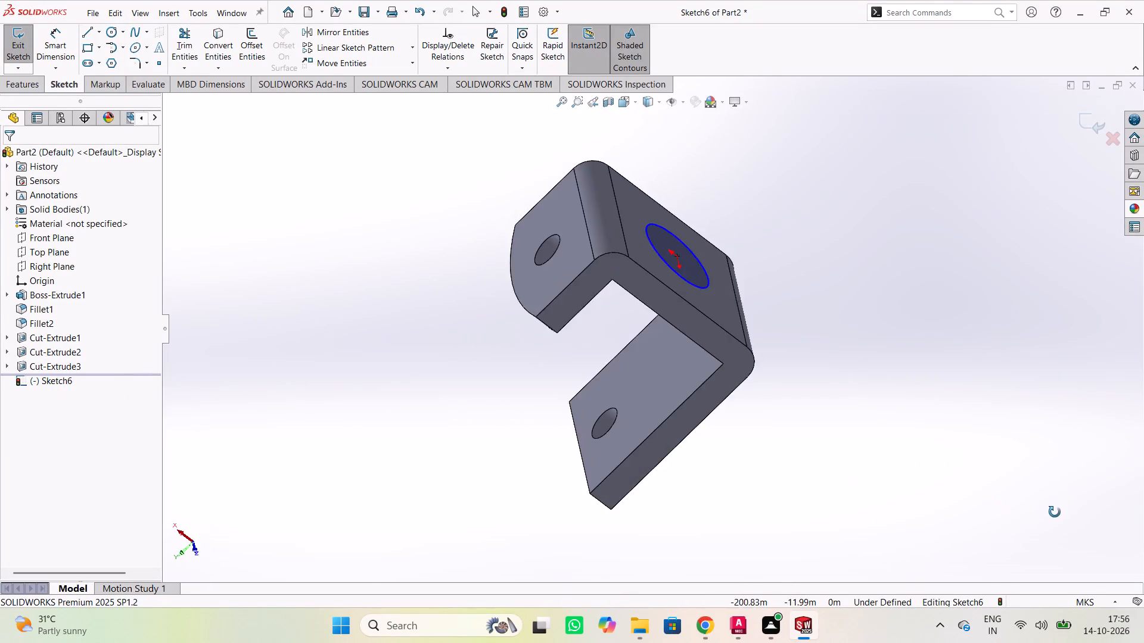
middle_drag(1055, 512, 324, 418)
middle_drag(320, 416, 533, 405)
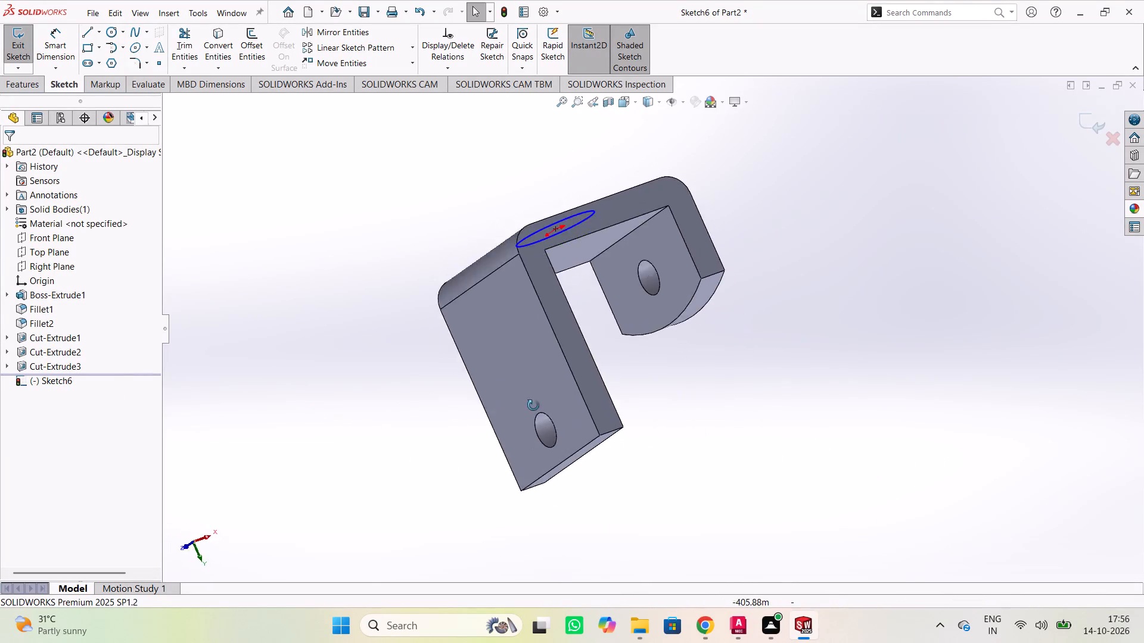
middle_drag(533, 405, 562, 430)
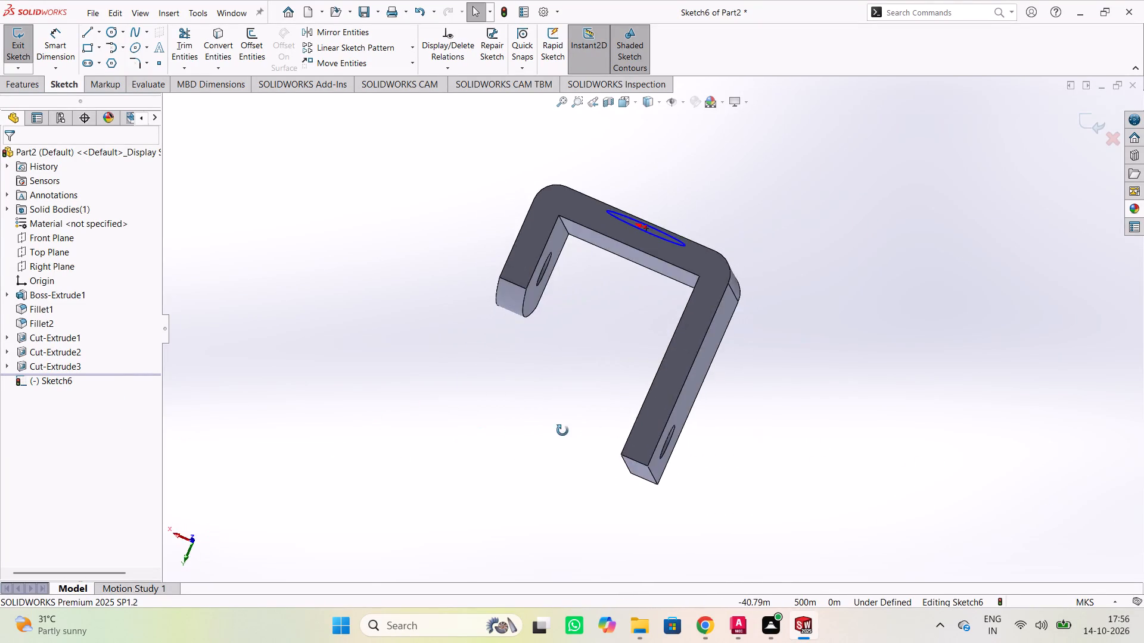
Compare the holes in the long and short arms from the outer faces, with the base circle viewed nearly edge-on.
middle_drag(562, 430, 857, 480)
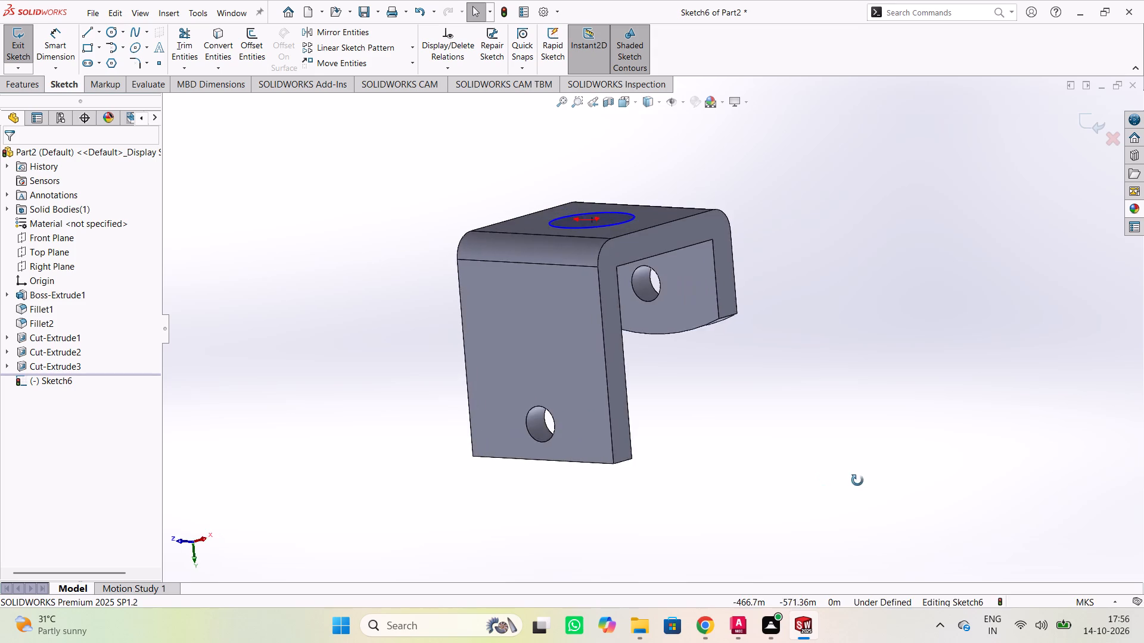
middle_drag(857, 480, 677, 466)
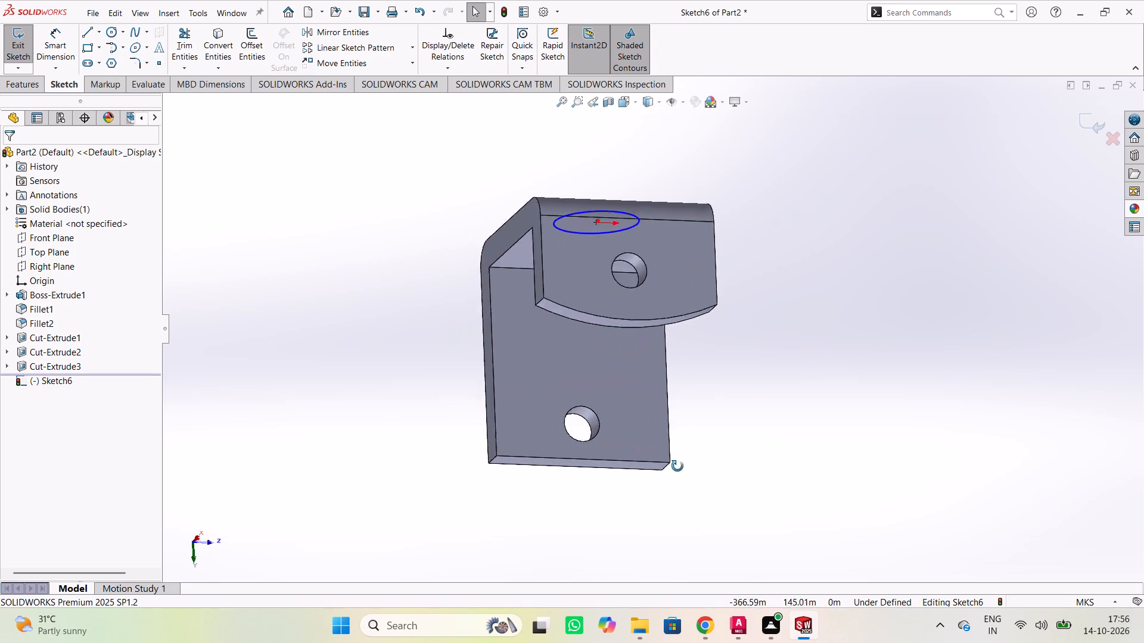
middle_drag(677, 466, 534, 389)
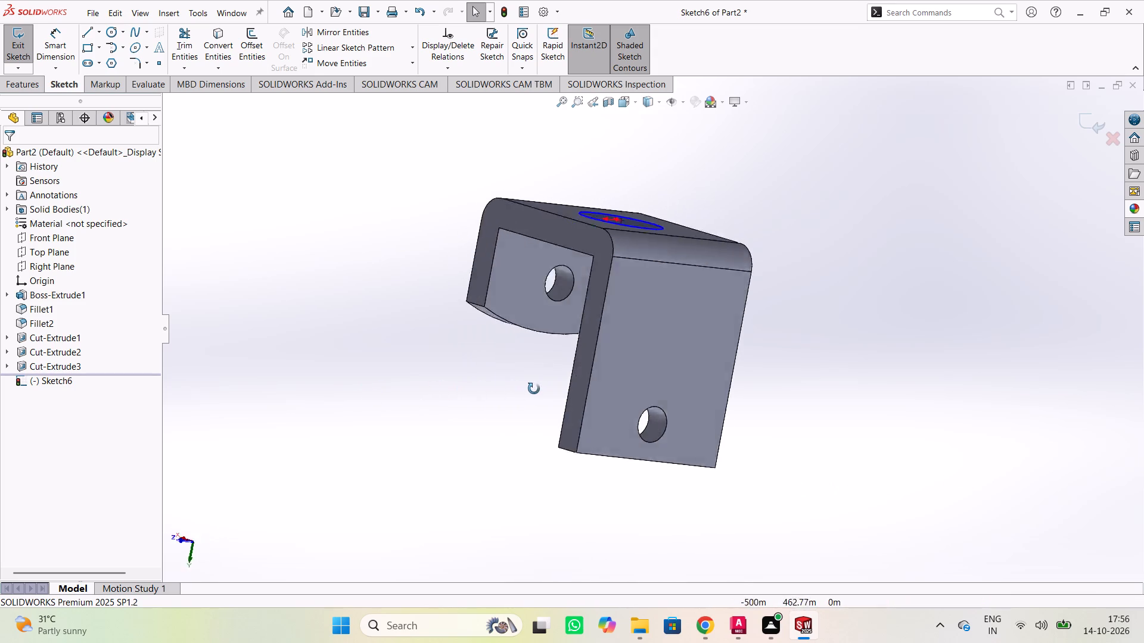
middle_drag(534, 389, 630, 483)
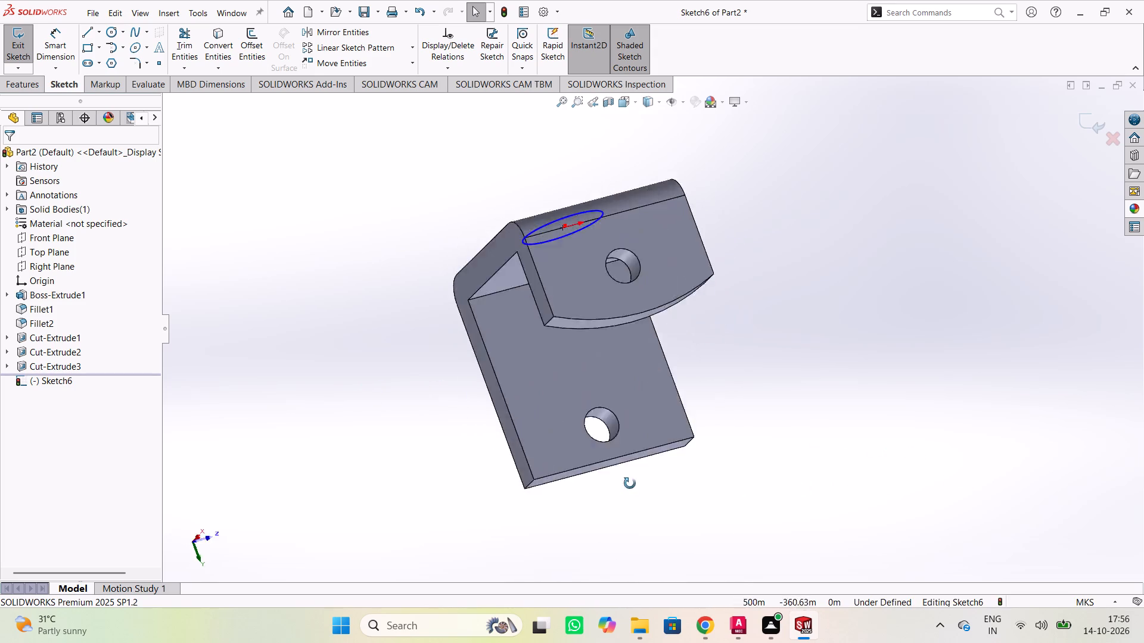
middle_drag(630, 483, 375, 417)
middle_drag(374, 415, 874, 358)
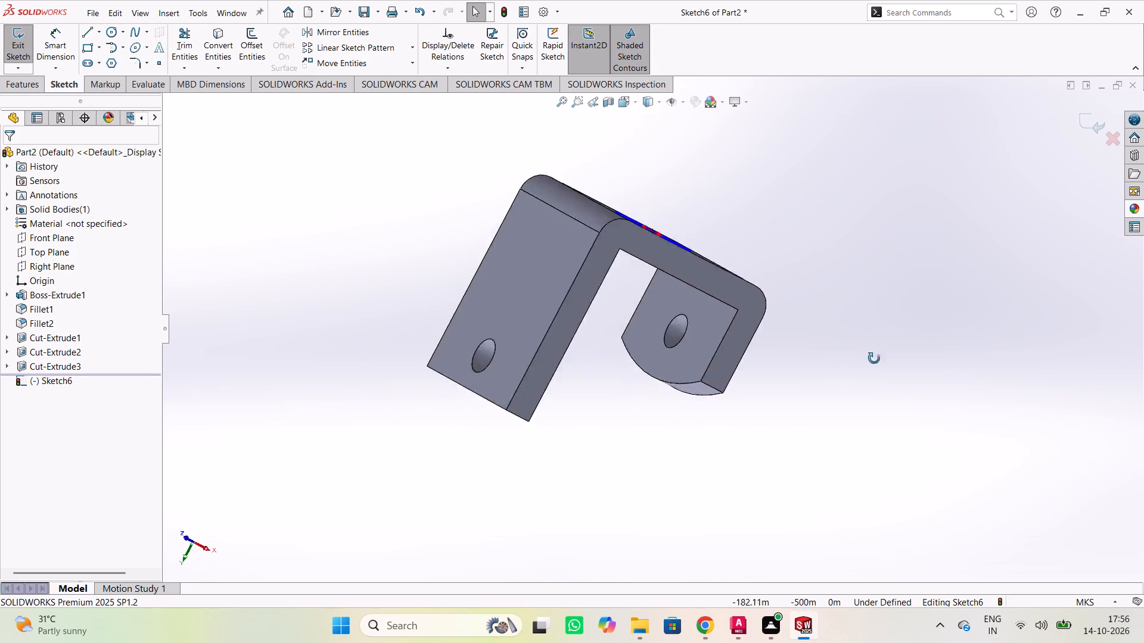
middle_drag(874, 358, 347, 321)
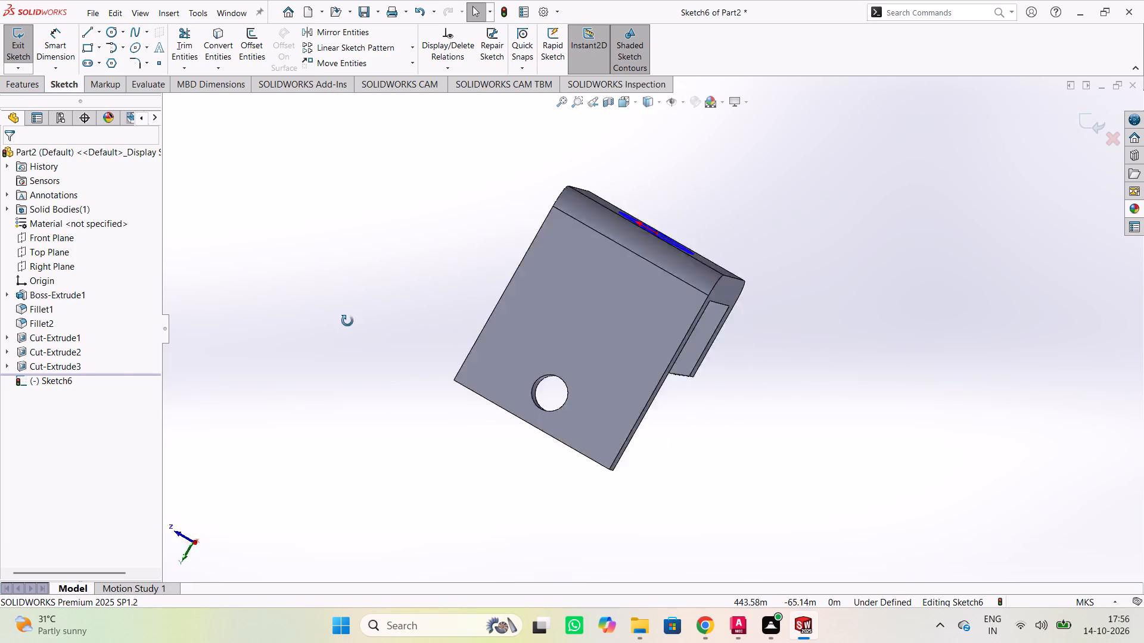
middle_drag(347, 321, 176, 287)
middle_drag(164, 285, 987, 397)
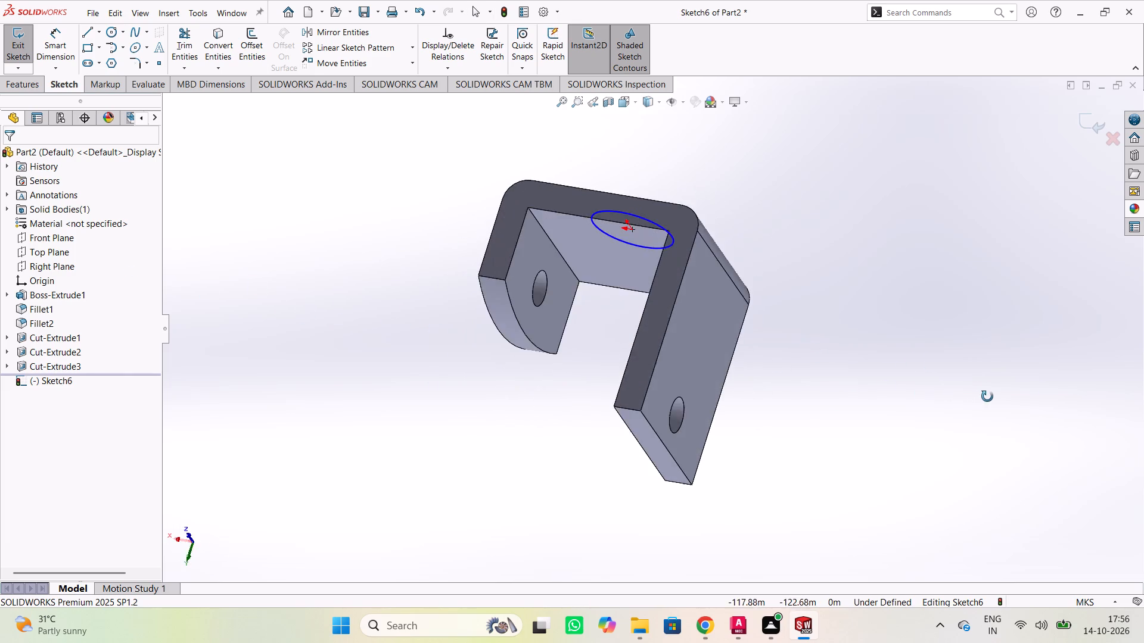
middle_drag(987, 397, 477, 363)
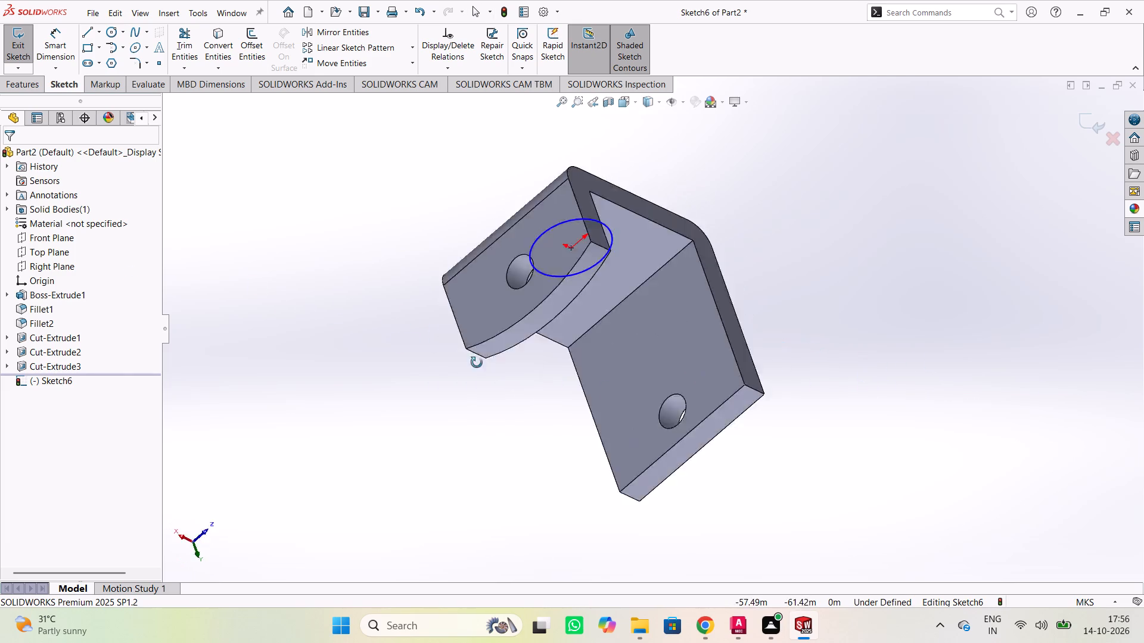
middle_drag(477, 363, 481, 344)
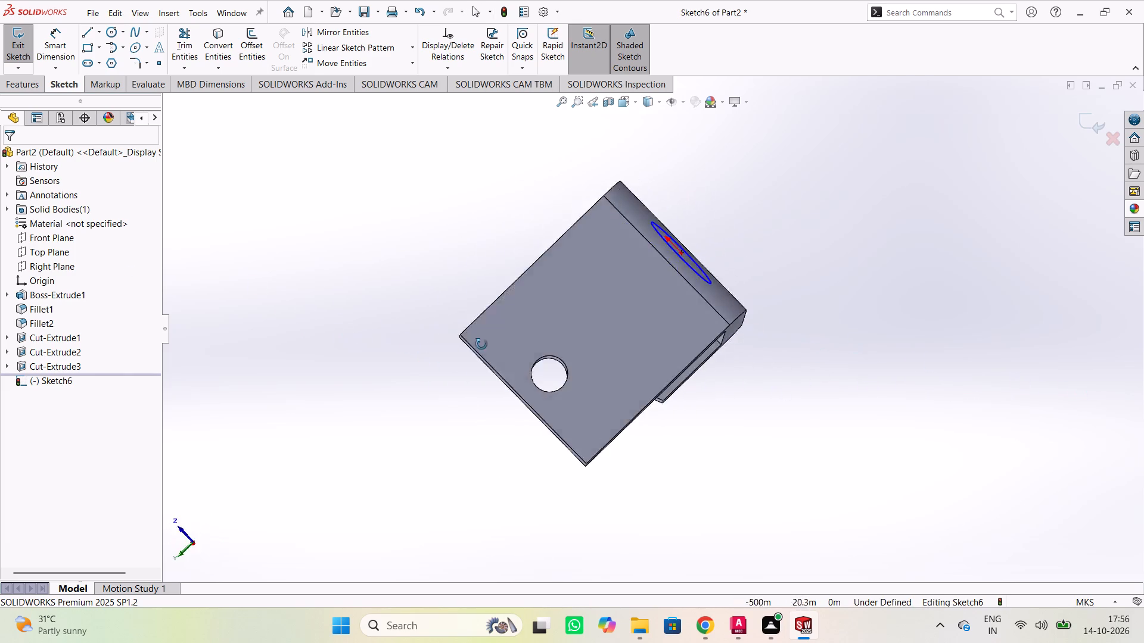
Review the U-shaped profile, the base circle through the open side, and the overlap of the long arm and rounded short arm.
middle_drag(481, 344, 806, 330)
middle_drag(694, 215, 931, 367)
middle_drag(198, 63, 639, 342)
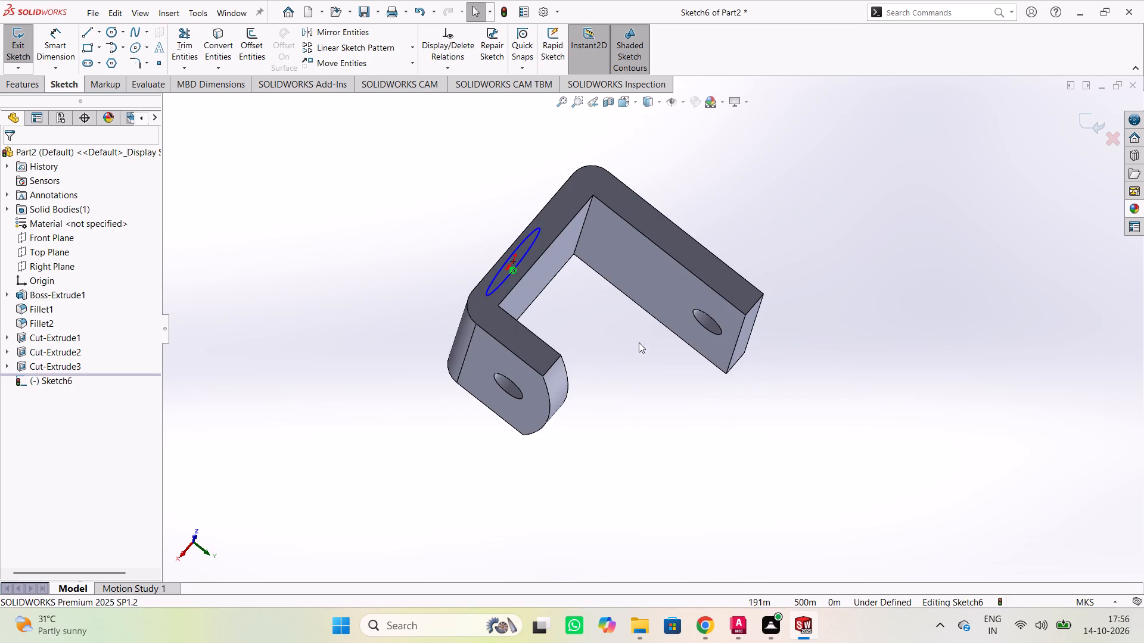
middle_drag(639, 342, 658, 285)
middle_drag(634, 285, 825, 460)
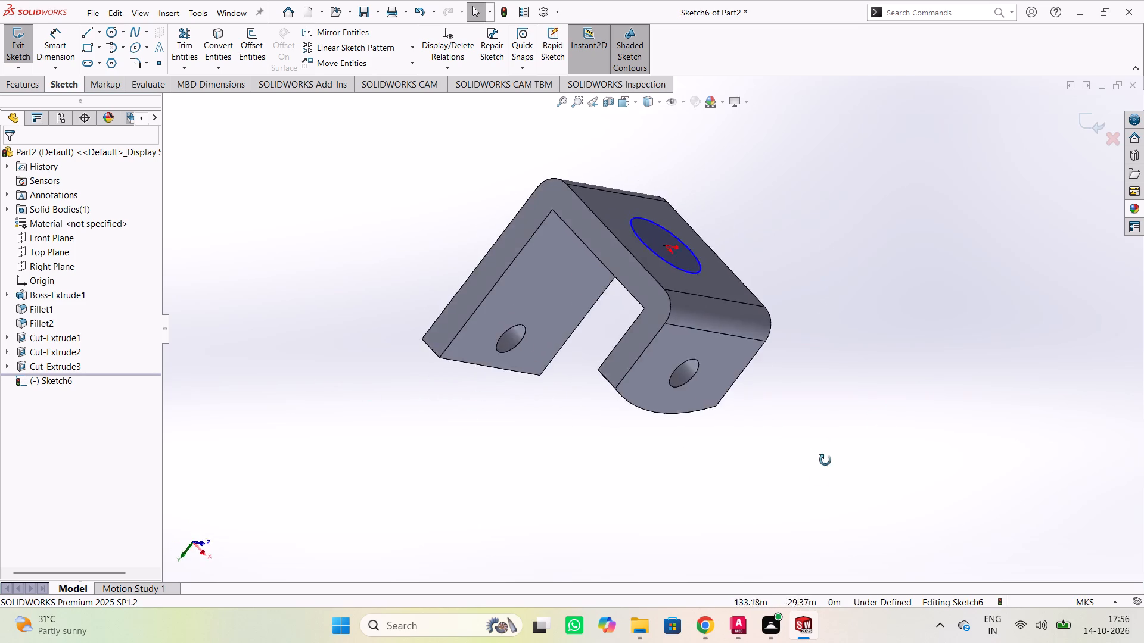
middle_drag(825, 460, 679, 373)
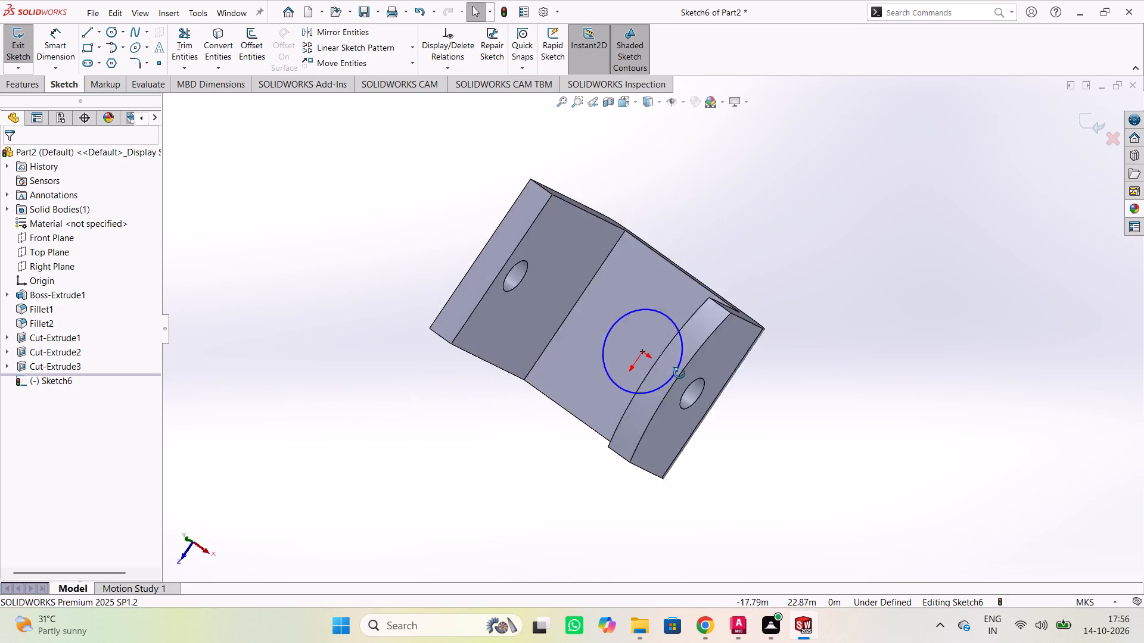
middle_drag(679, 373, 475, 480)
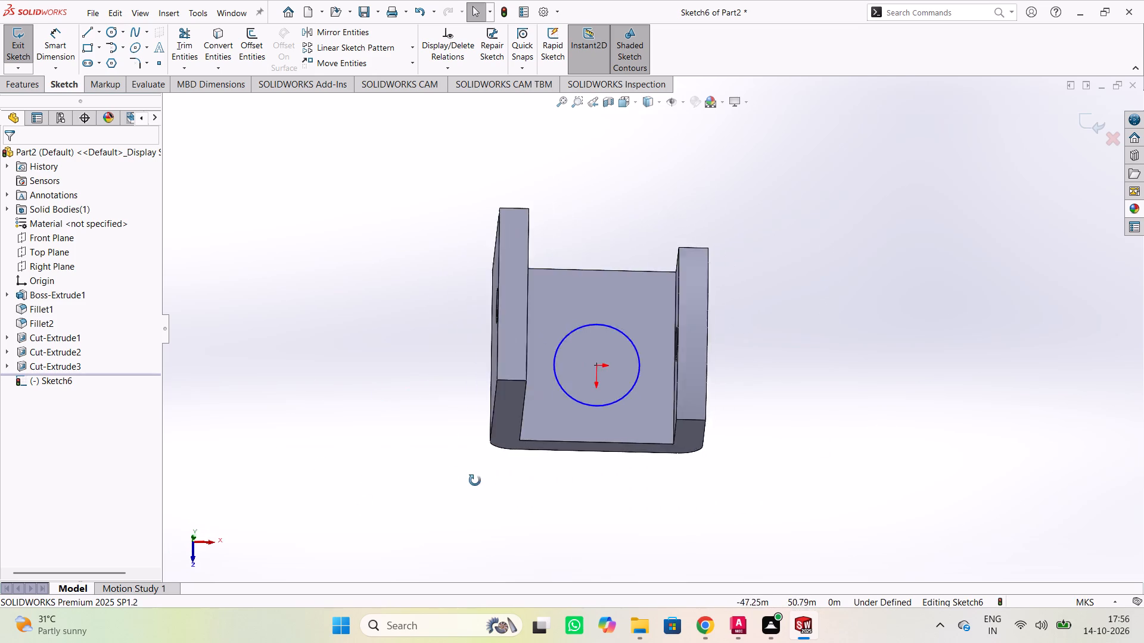
middle_drag(475, 480, 630, 450)
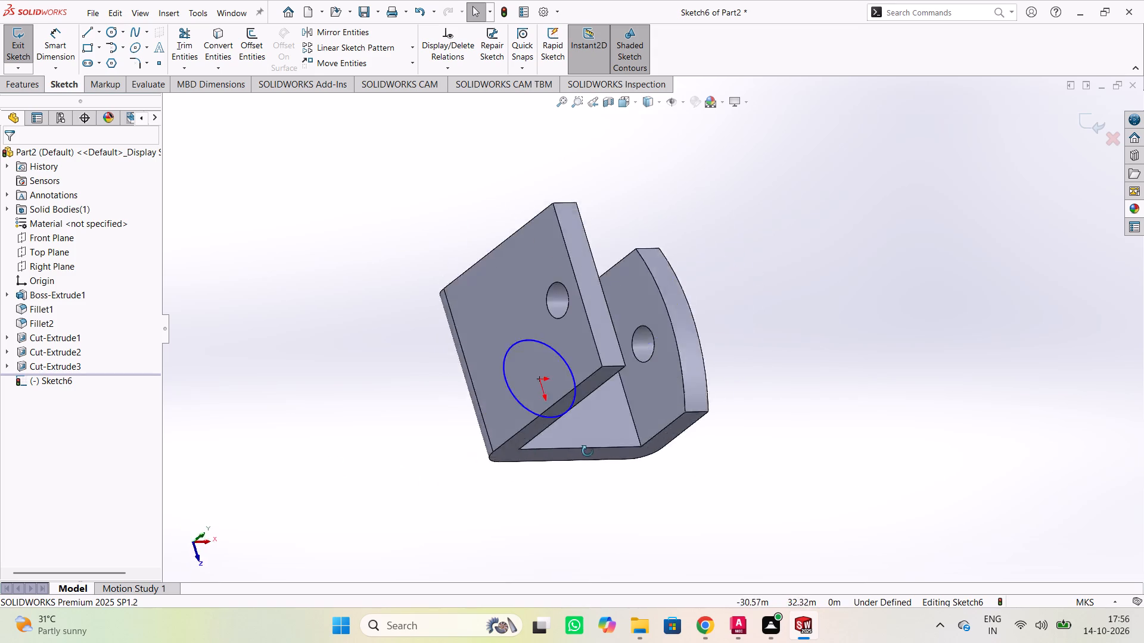
middle_drag(630, 450, 212, 425)
middle_drag(196, 424, 904, 449)
middle_drag(904, 450, 842, 460)
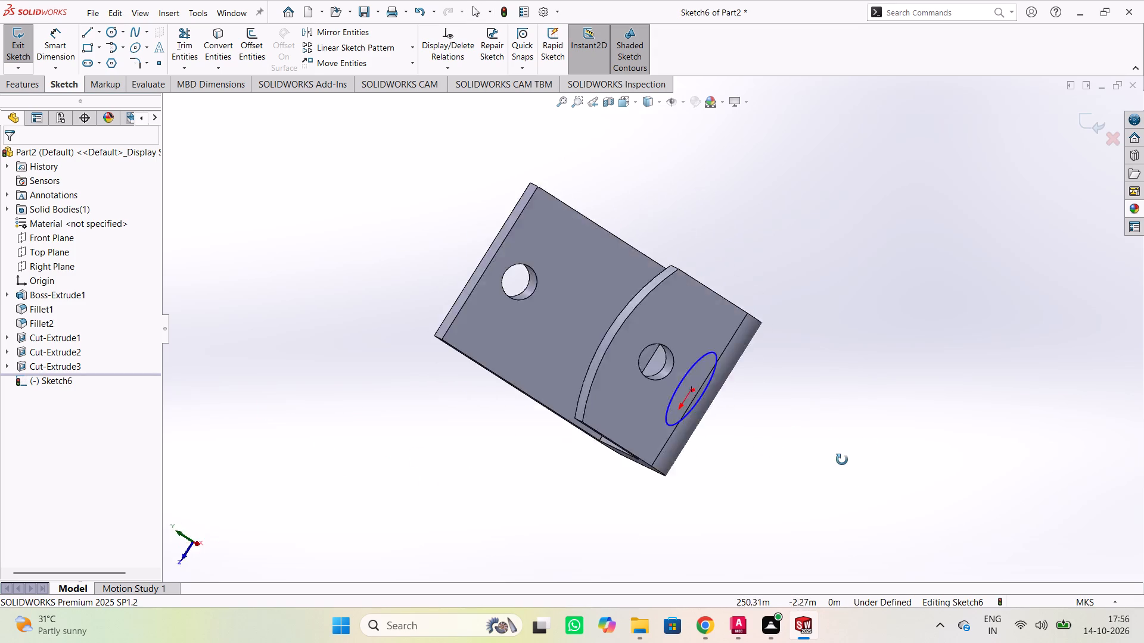
middle_drag(842, 460, 163, 364)
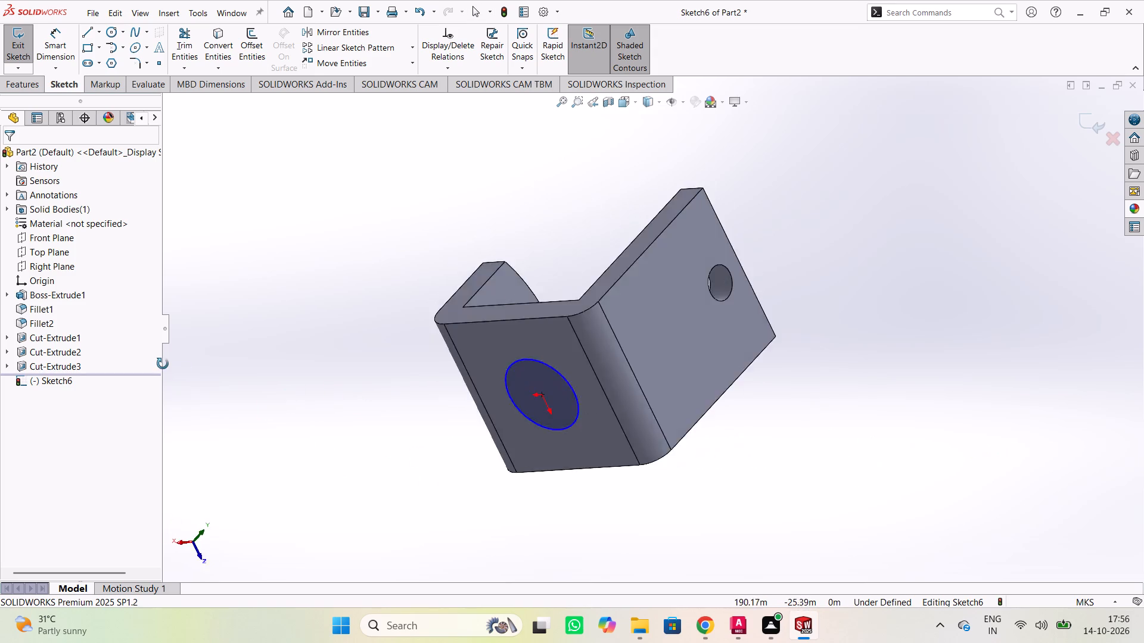
middle_drag(163, 364, 355, 411)
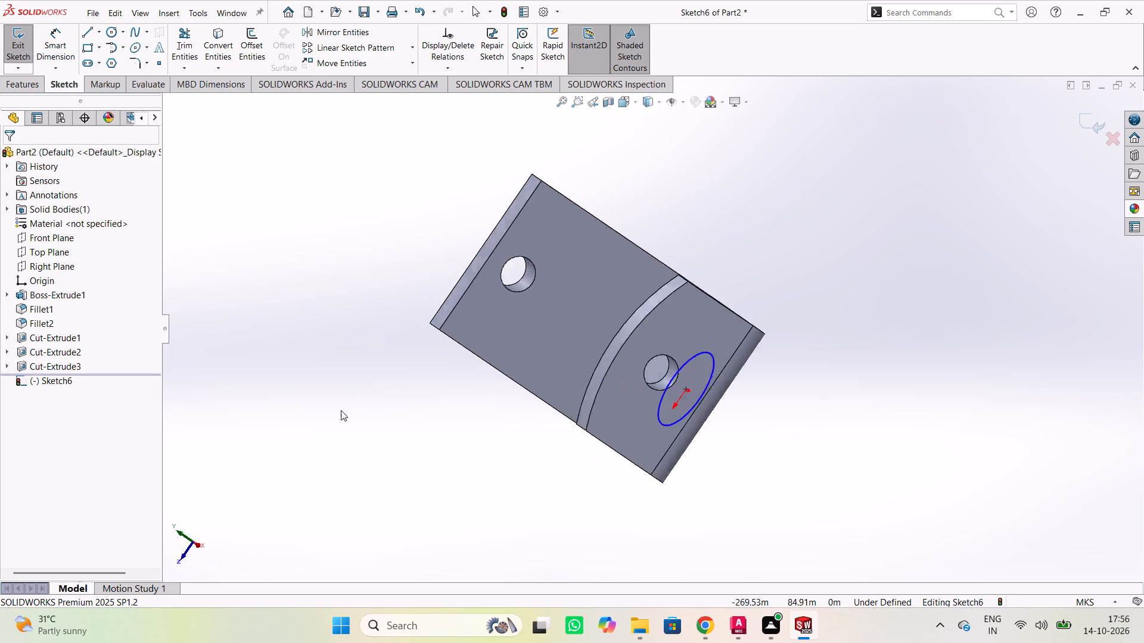
Examine the base circle from outside and inside the U, together with the side profile and the holes in both arms.
middle_click(341, 410)
middle_drag(341, 410, 786, 417)
middle_drag(897, 441, 873, 454)
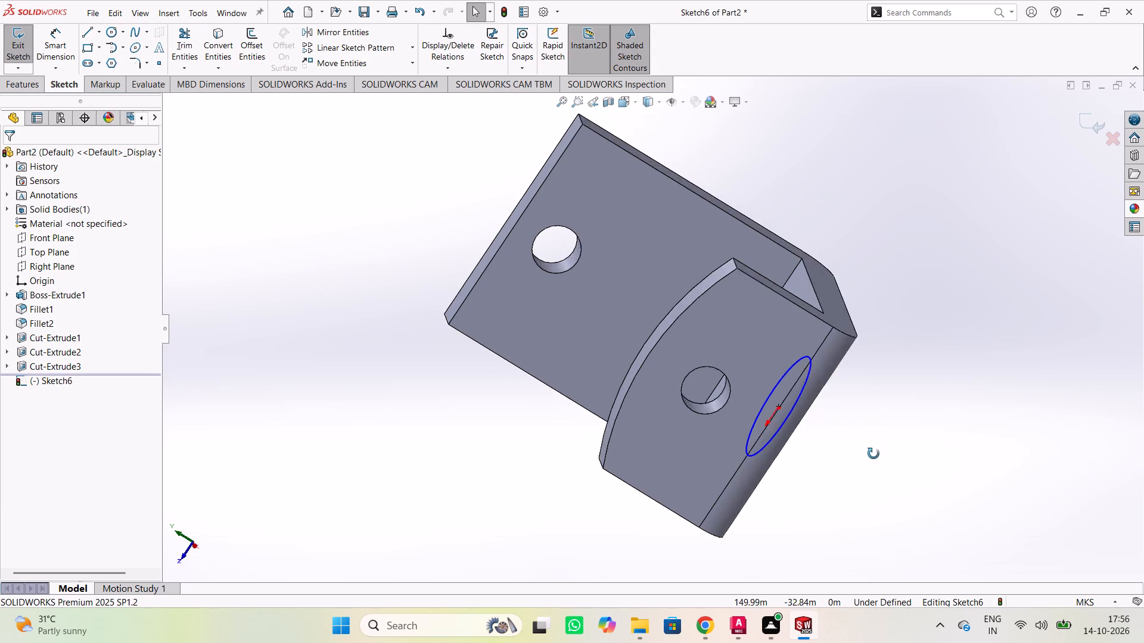
middle_drag(873, 454, 795, 263)
middle_drag(987, 372, 909, 404)
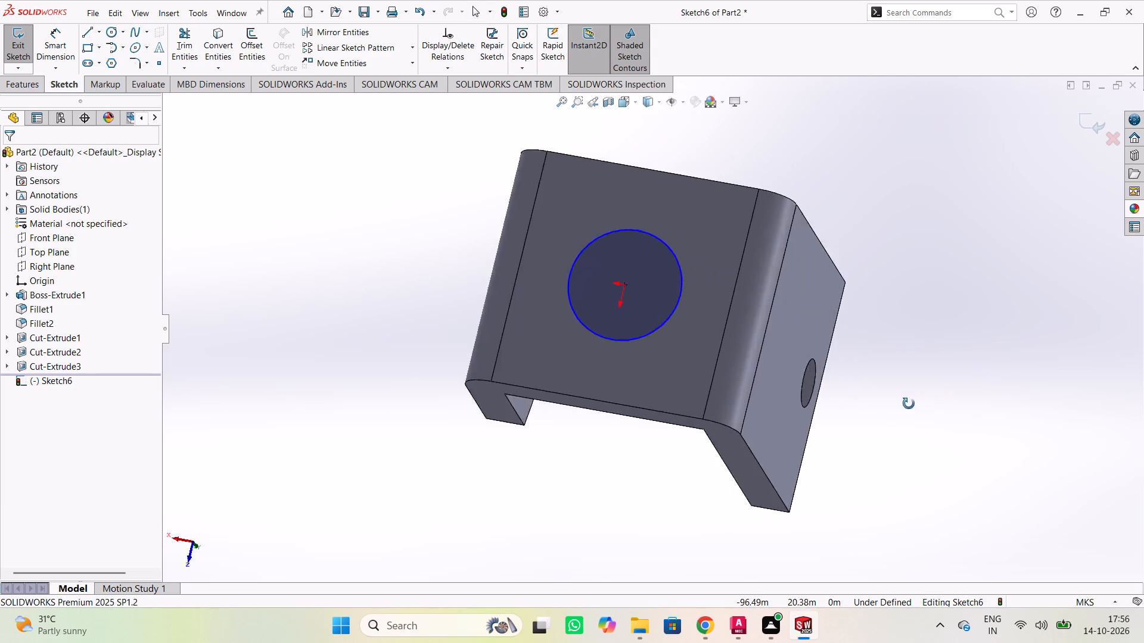
middle_drag(909, 404, 549, 205)
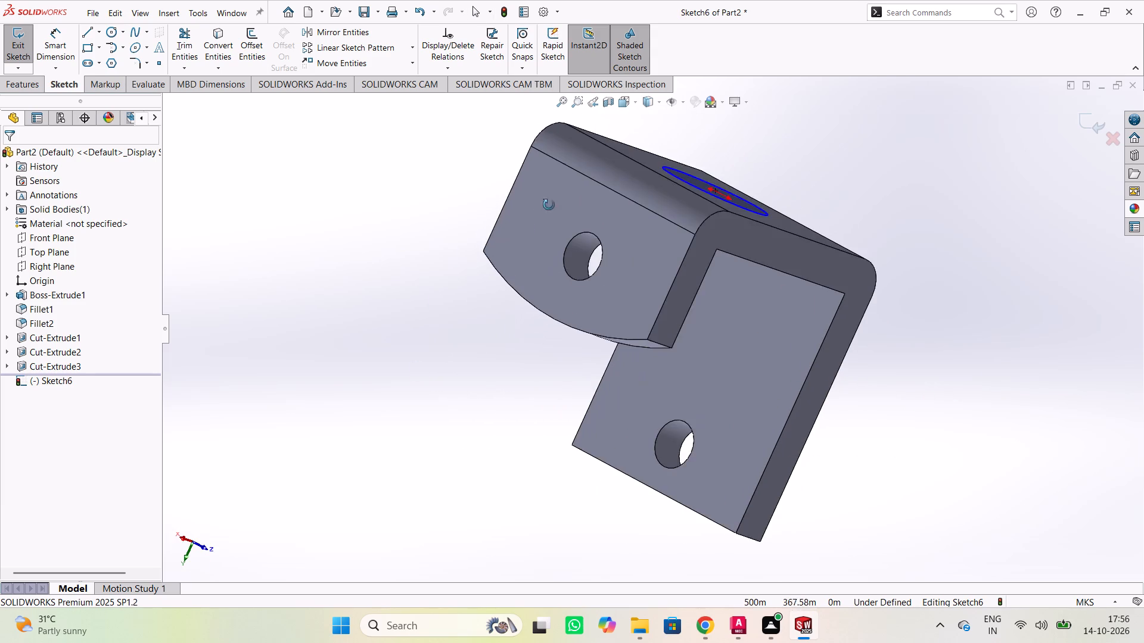
middle_drag(549, 205, 954, 382)
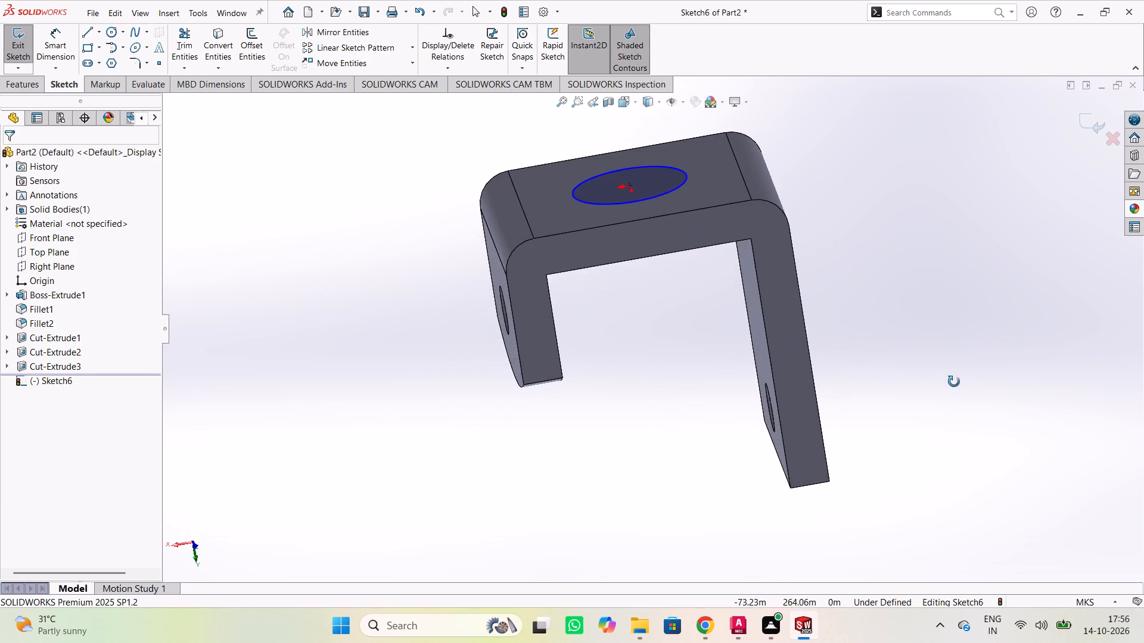
middle_drag(954, 382, 728, 477)
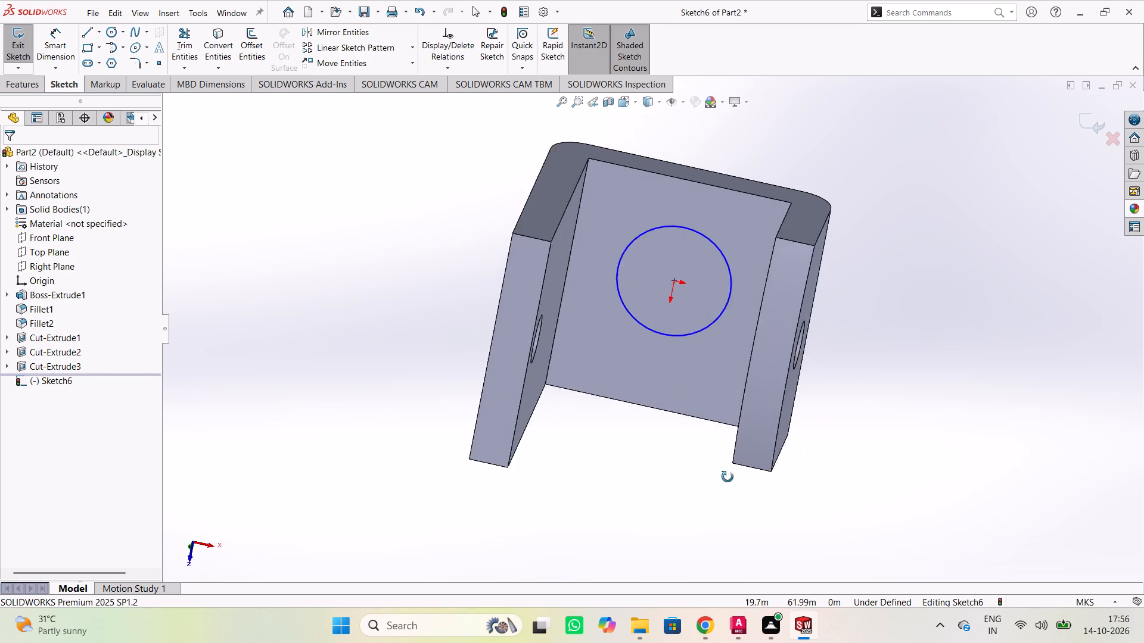
middle_drag(728, 477, 989, 286)
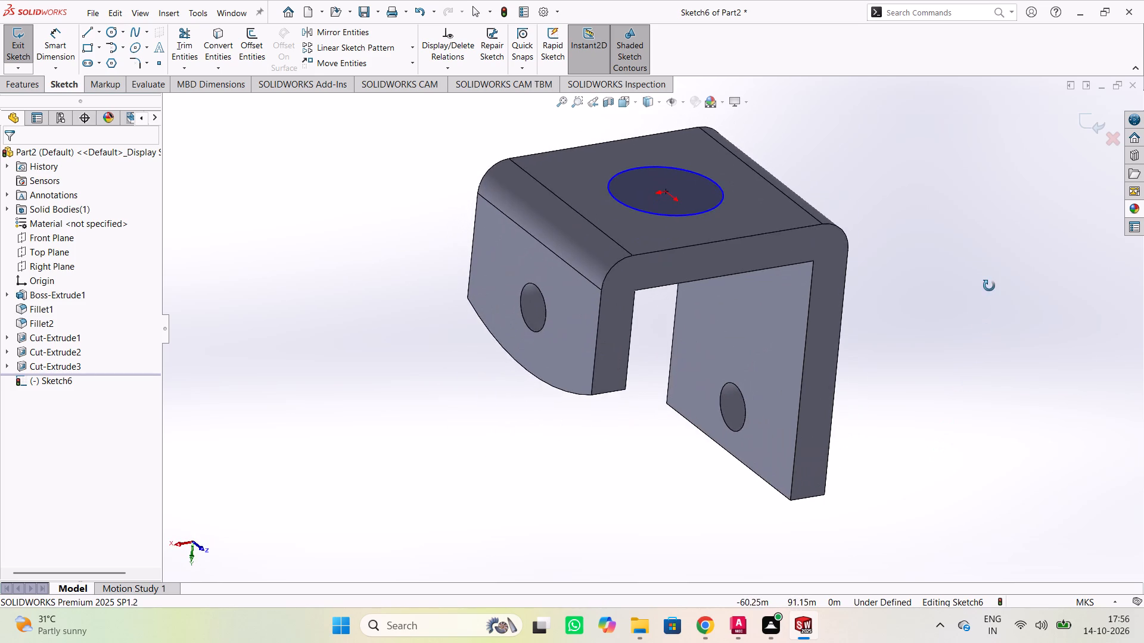
middle_drag(989, 286, 742, 410)
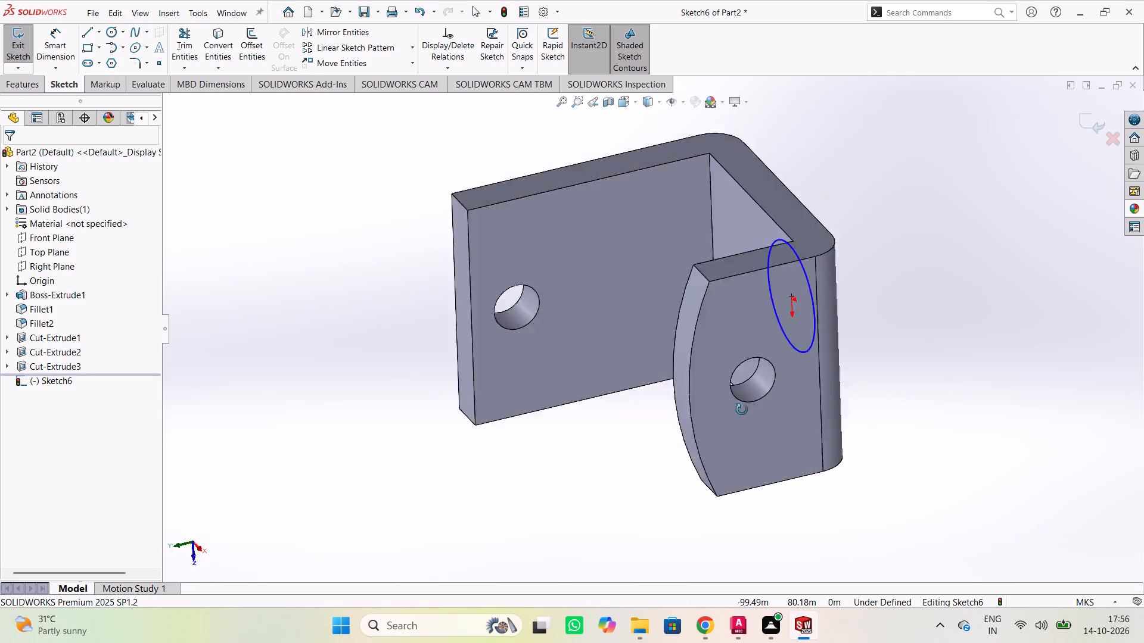
Inspect the base's outer face with its circle between the two bends, and the hole through the long arm.
middle_drag(742, 410, 663, 401)
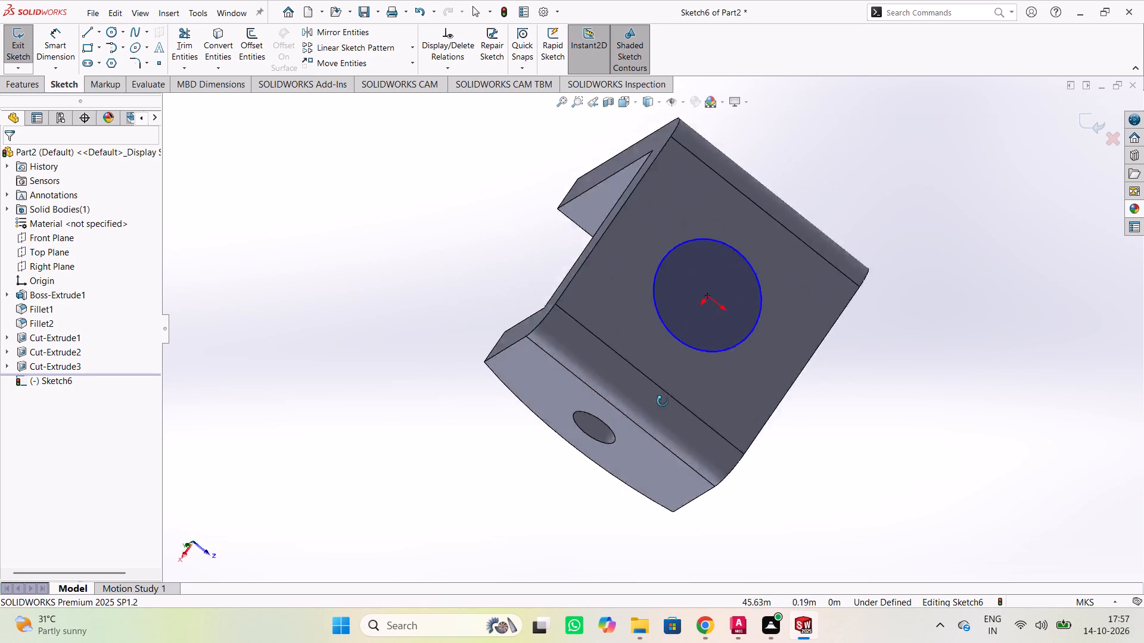
middle_drag(663, 401, 828, 191)
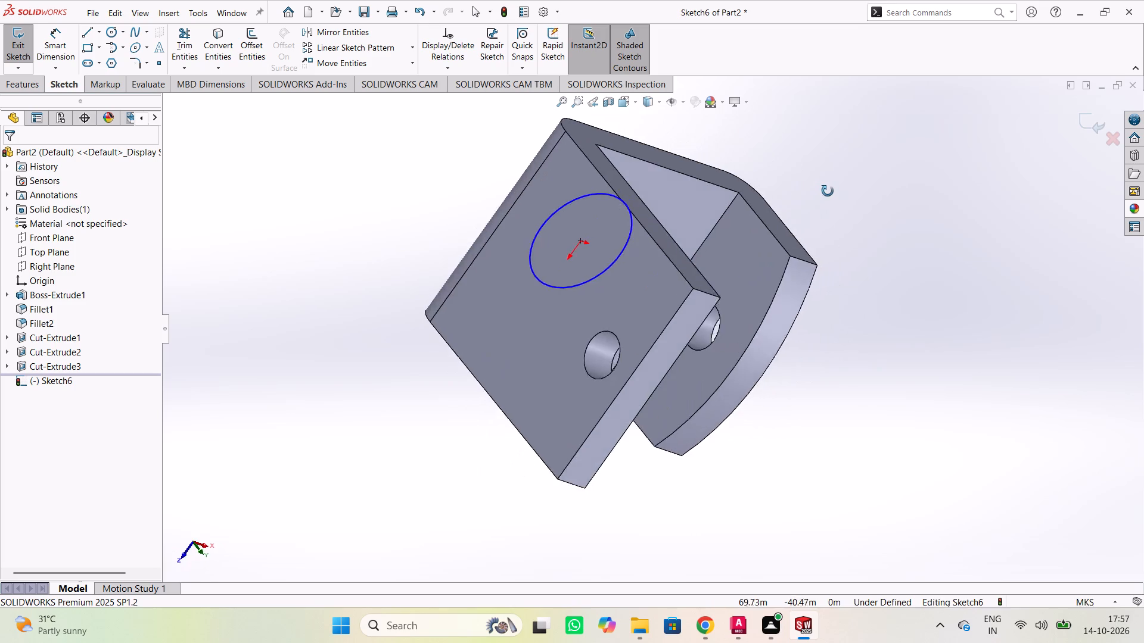
middle_drag(828, 191, 1036, 445)
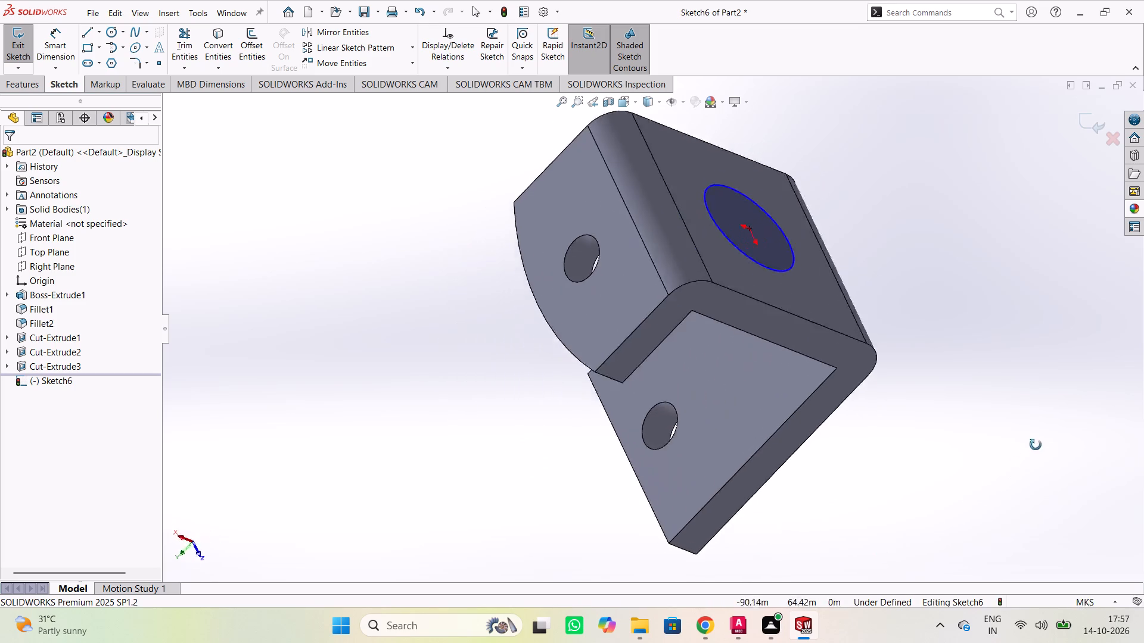
middle_drag(1036, 445, 960, 429)
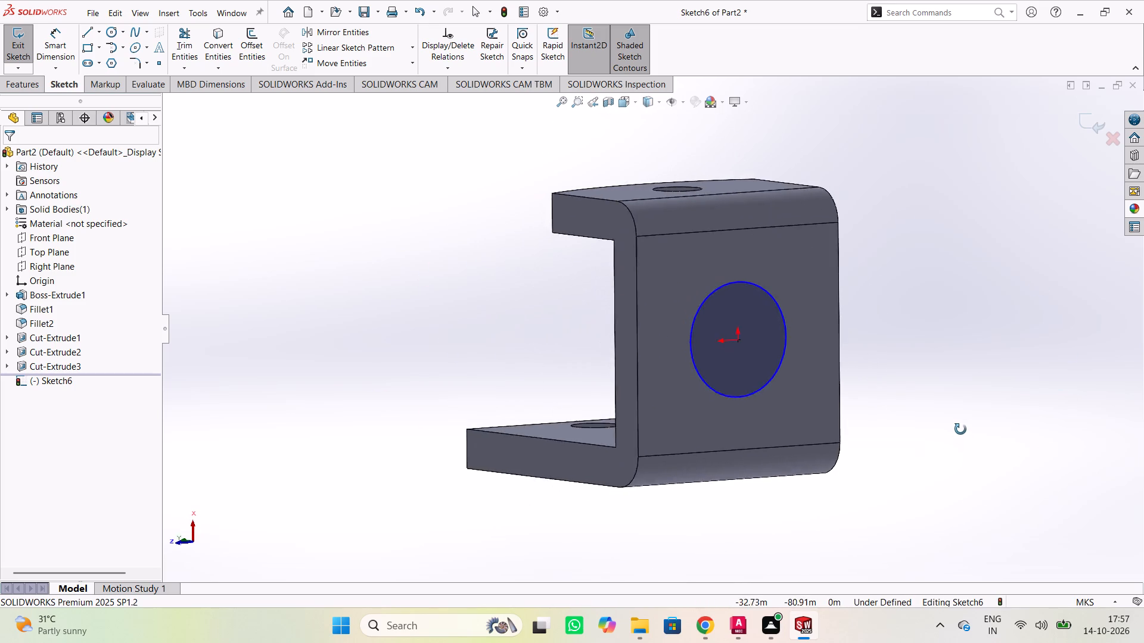
middle_drag(960, 429, 602, 265)
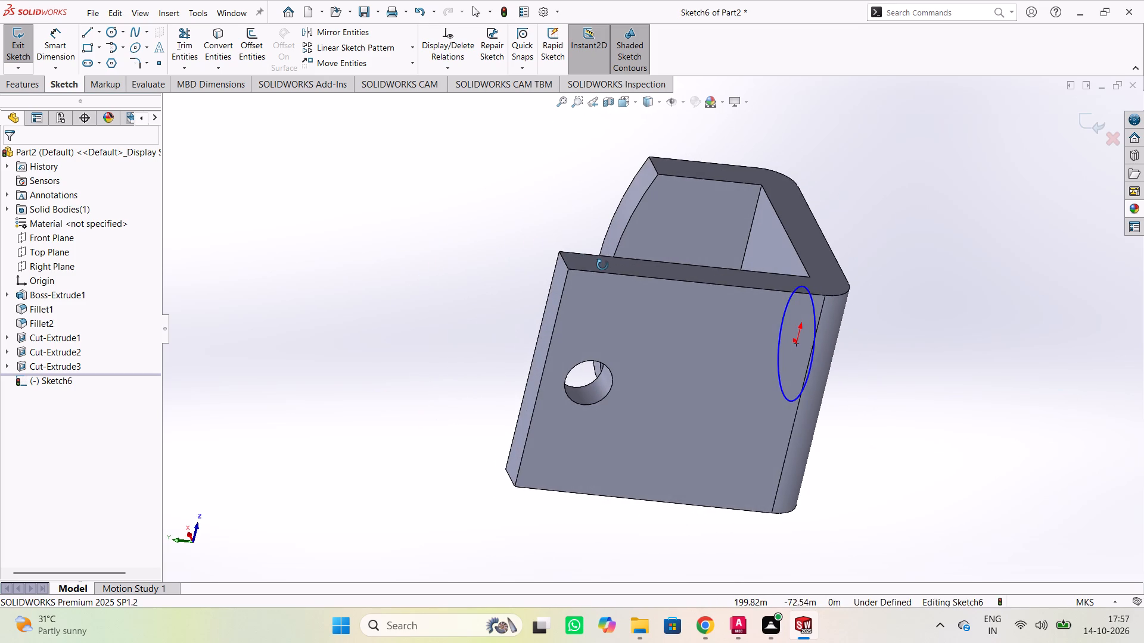
middle_drag(602, 265, 466, 289)
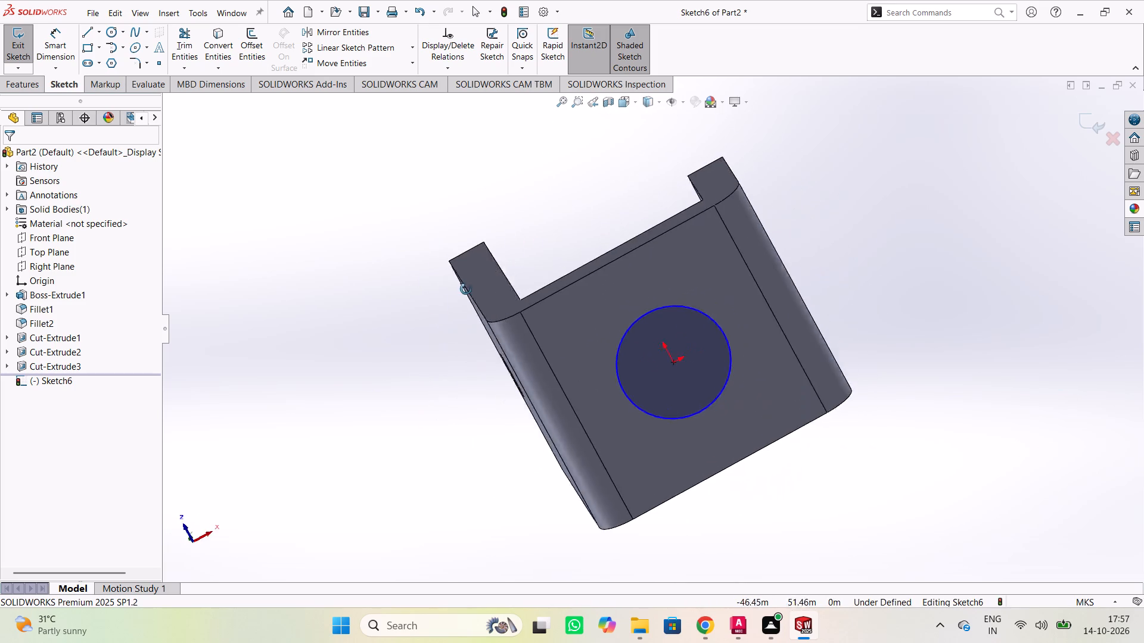
middle_drag(466, 289, 589, 388)
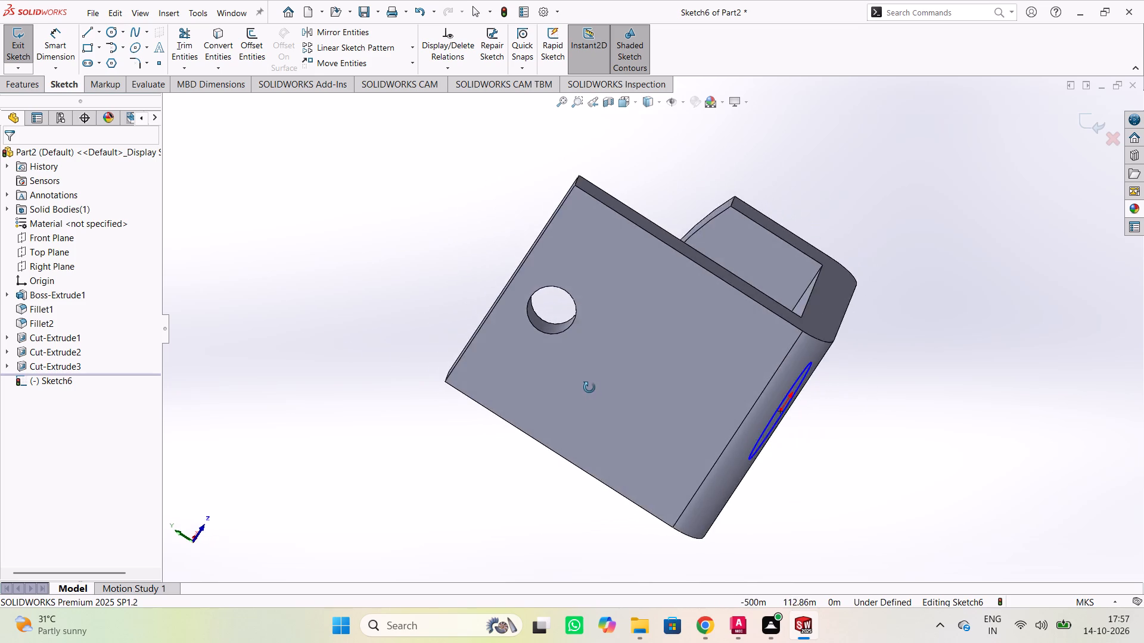
middle_drag(589, 388, 925, 438)
scroll(820, 433, up, 1)
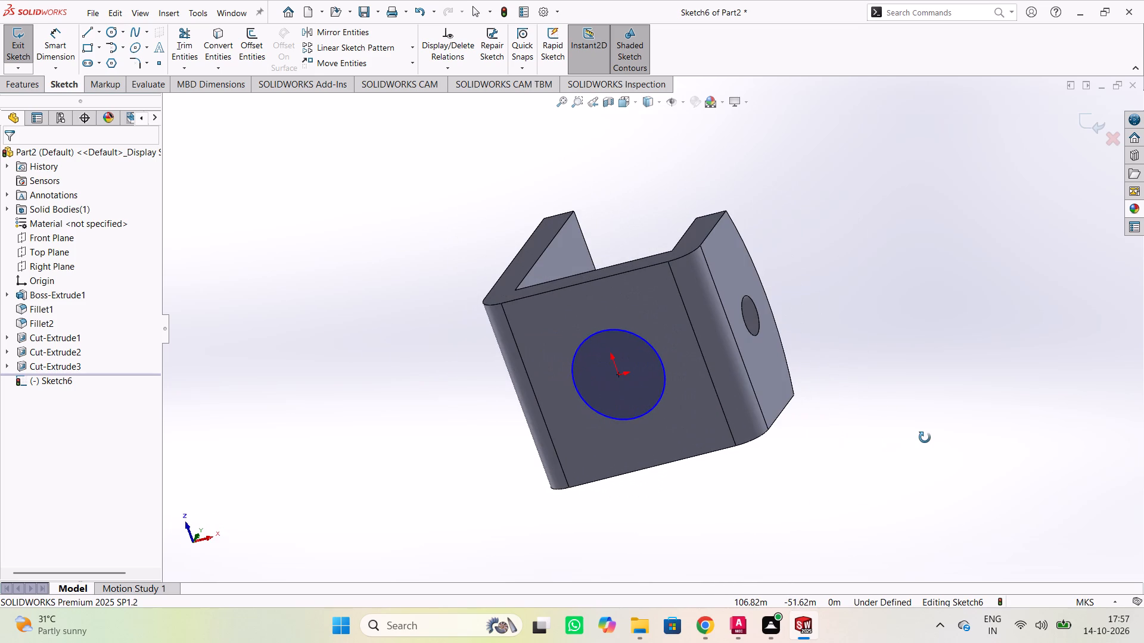
Check the long arm's outer face and bend against the base circle and the rounded short arm.
middle_drag(925, 438, 642, 501)
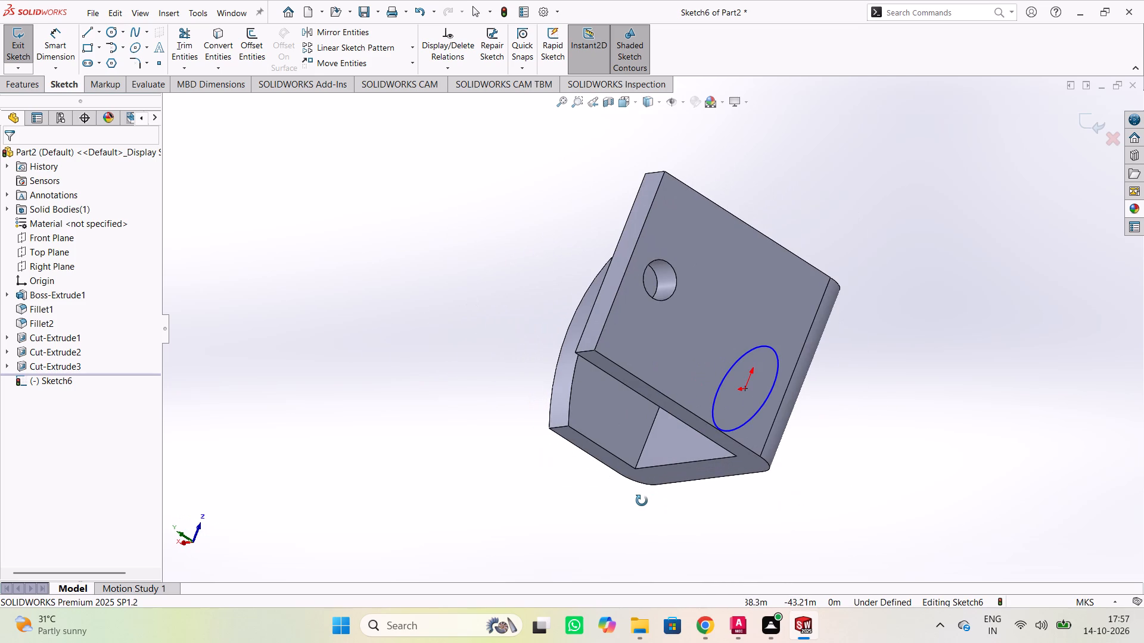
middle_drag(642, 501, 442, 364)
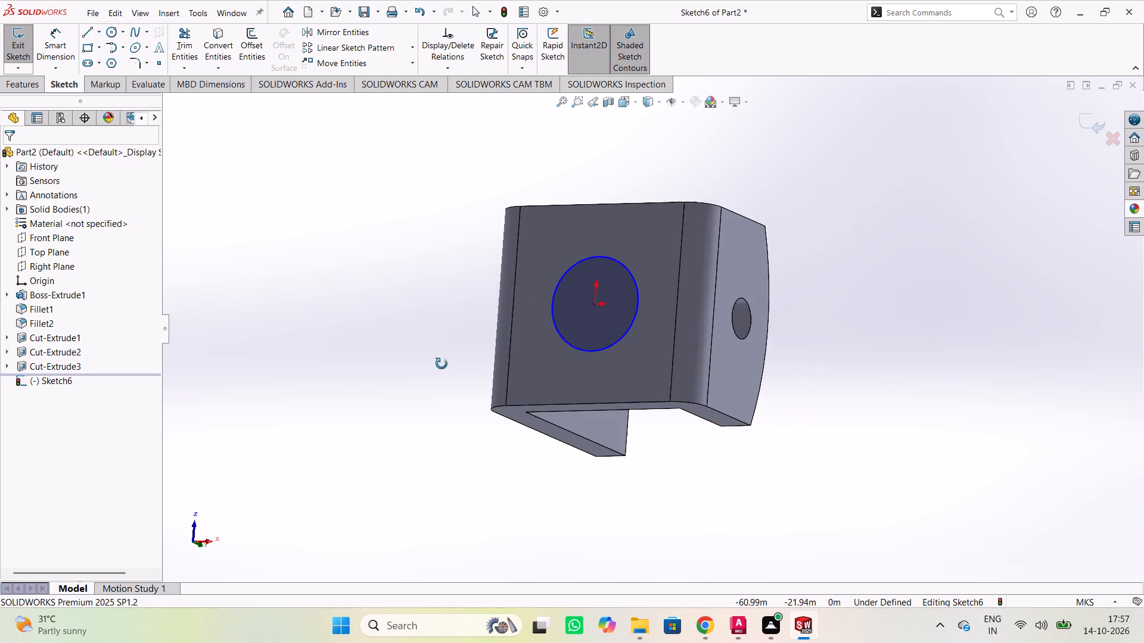
middle_drag(442, 364, 988, 522)
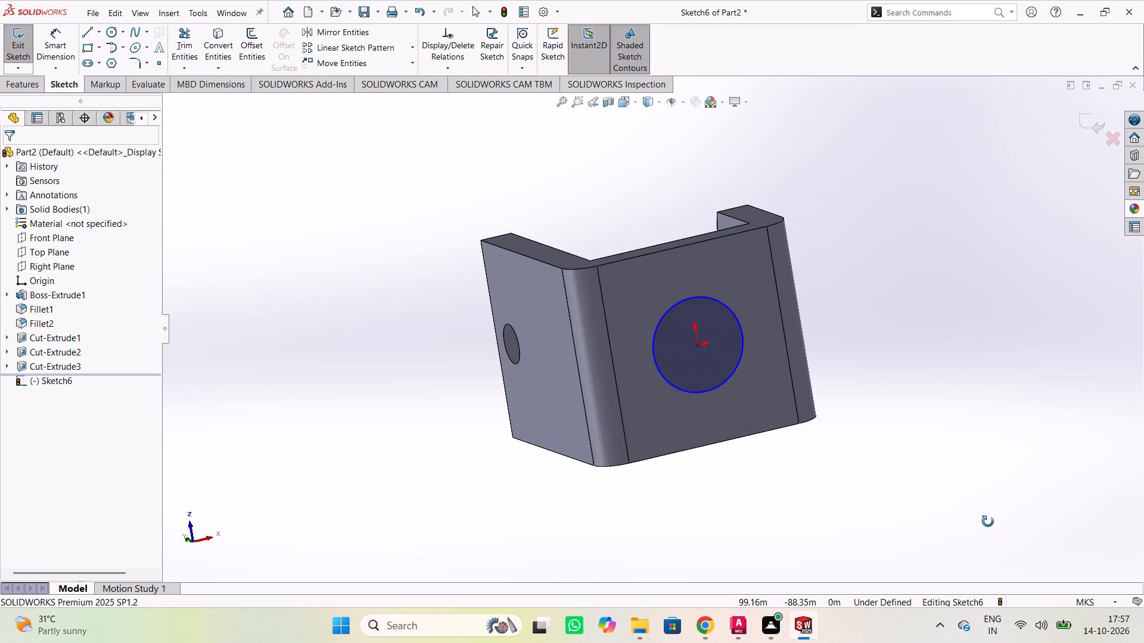
middle_drag(988, 522, 986, 495)
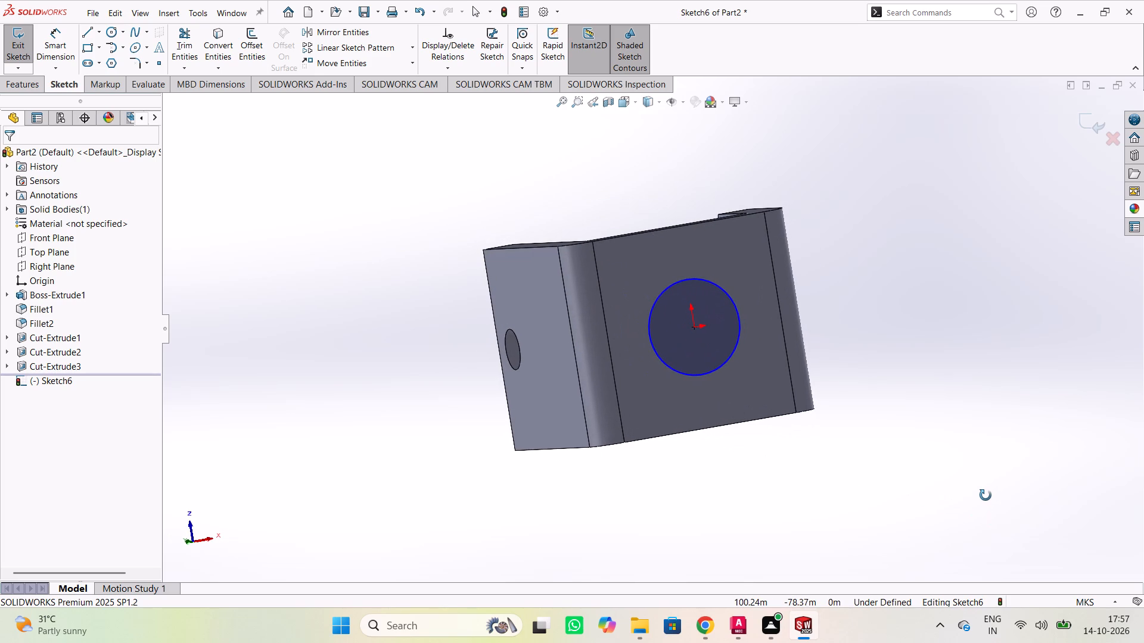
middle_drag(986, 495, 1009, 494)
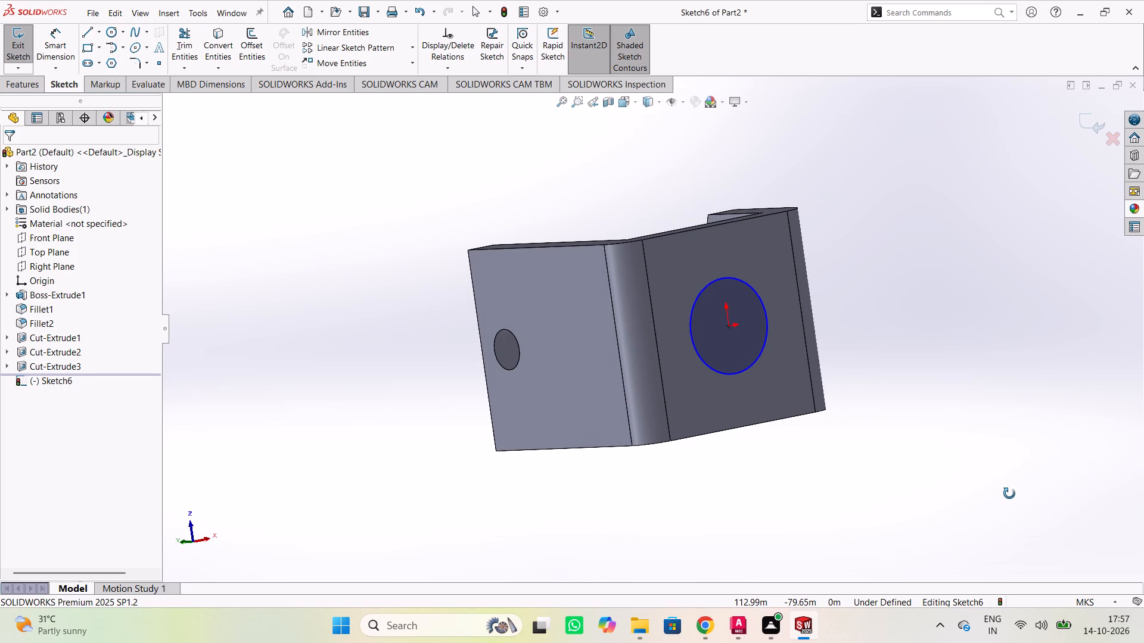
middle_drag(1009, 494, 1049, 480)
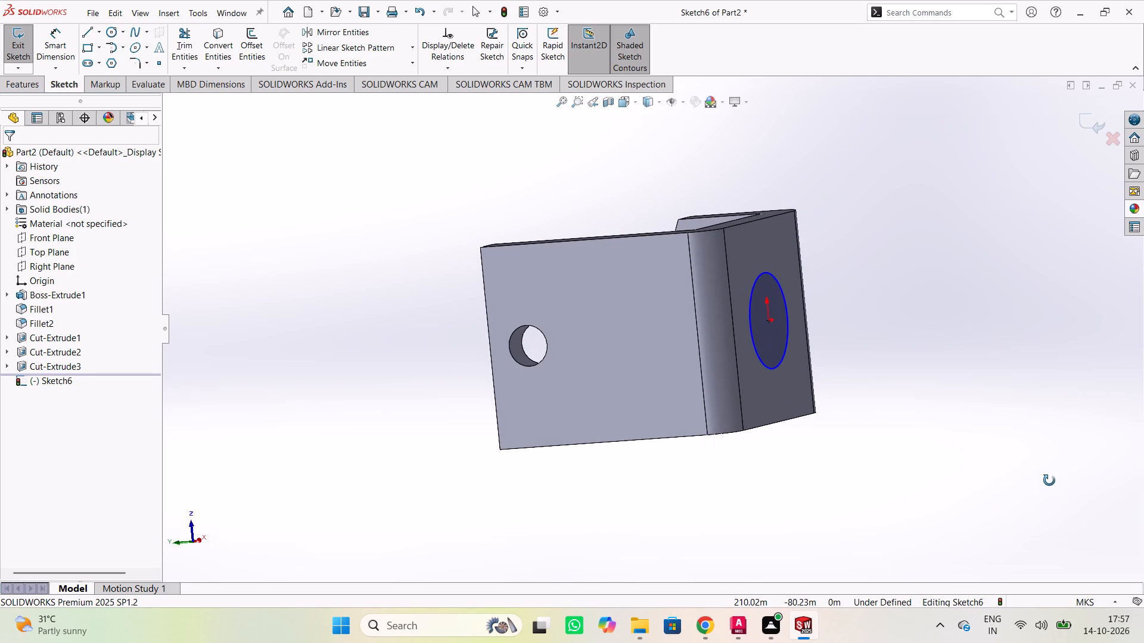
middle_drag(1049, 480, 582, 449)
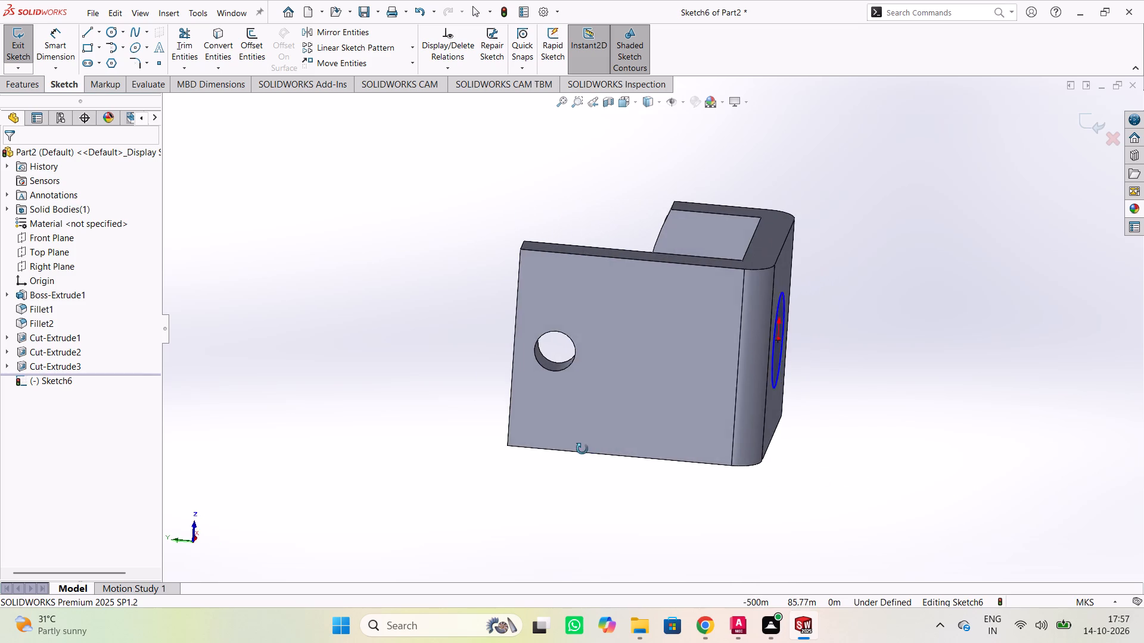
middle_drag(582, 449, 427, 423)
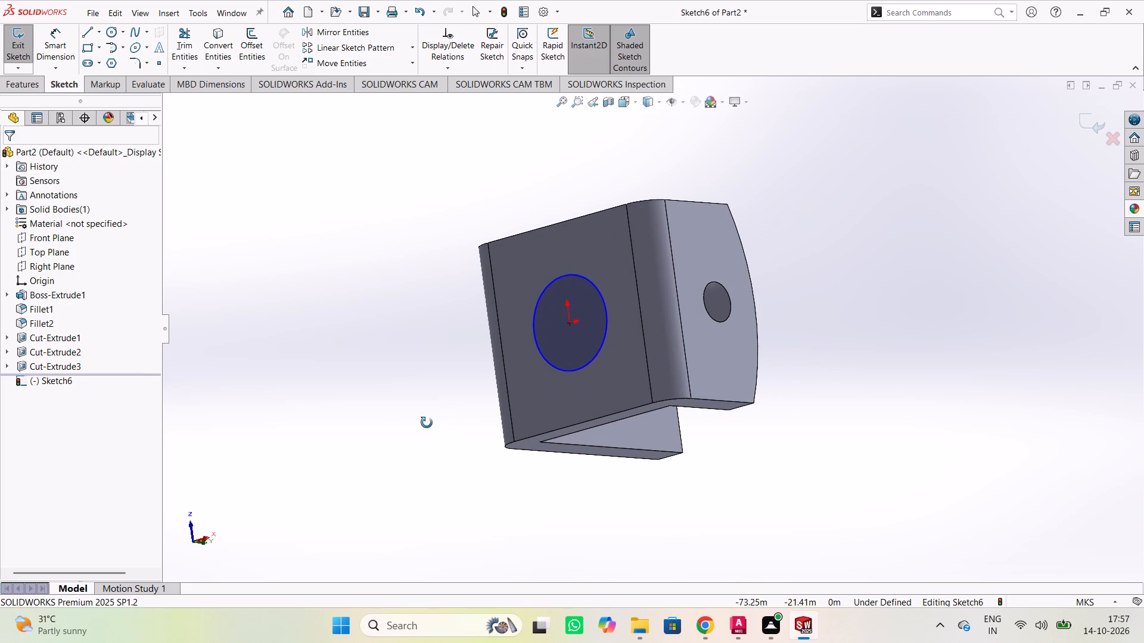
middle_drag(427, 423, 819, 504)
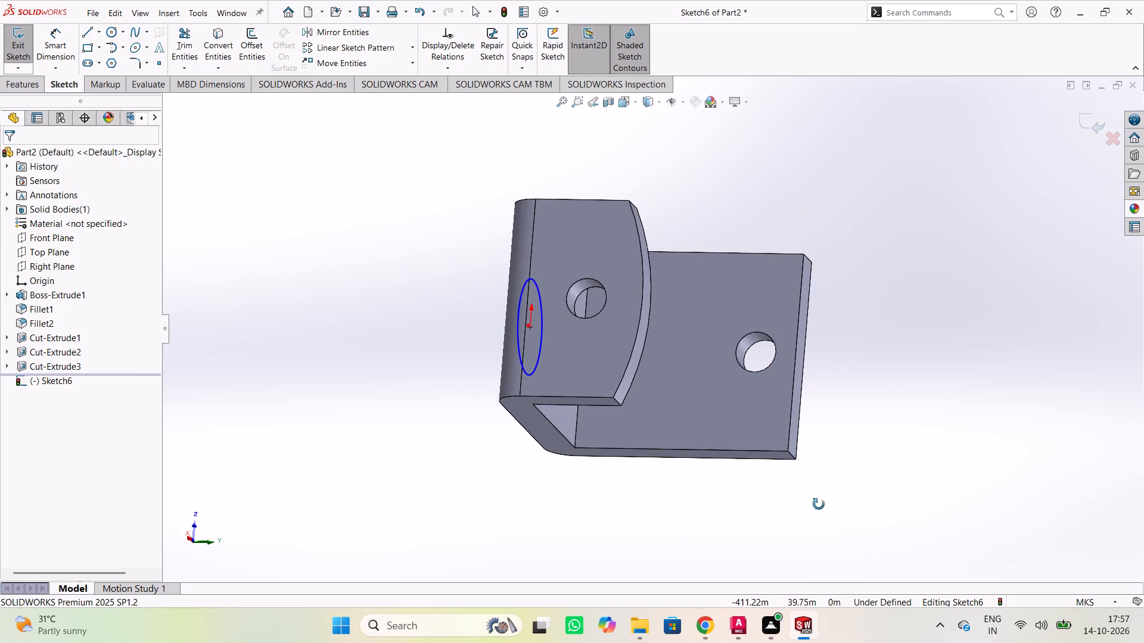
middle_drag(819, 504, 656, 516)
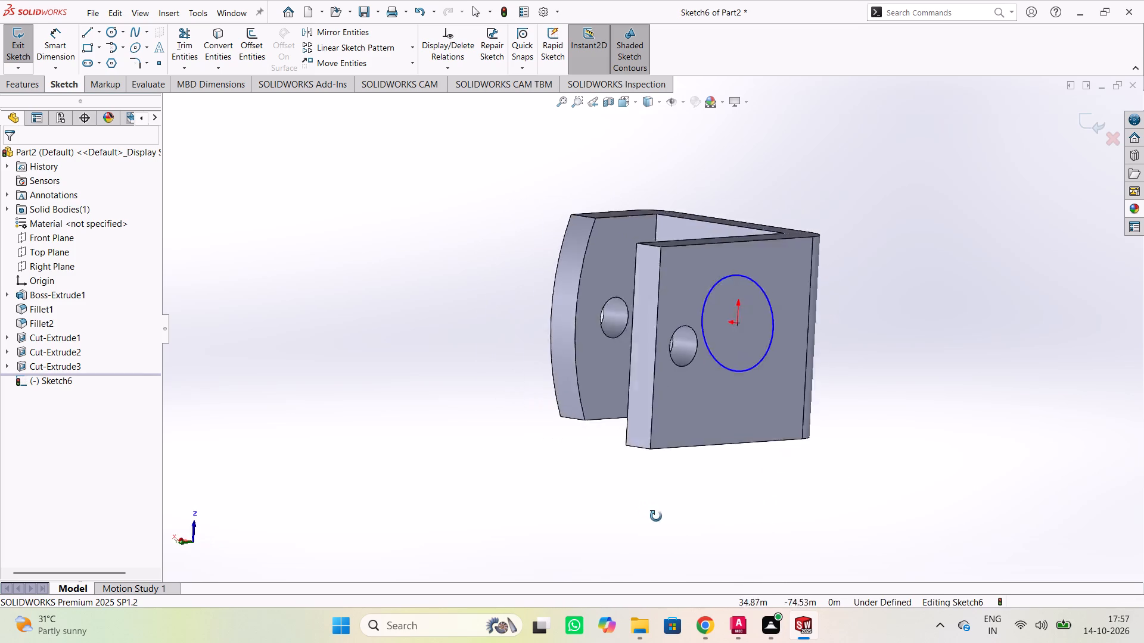
Review the short arm's rounded end, the alignment of the two arm holes, and the base circle from oblique angles.
middle_drag(656, 516, 371, 357)
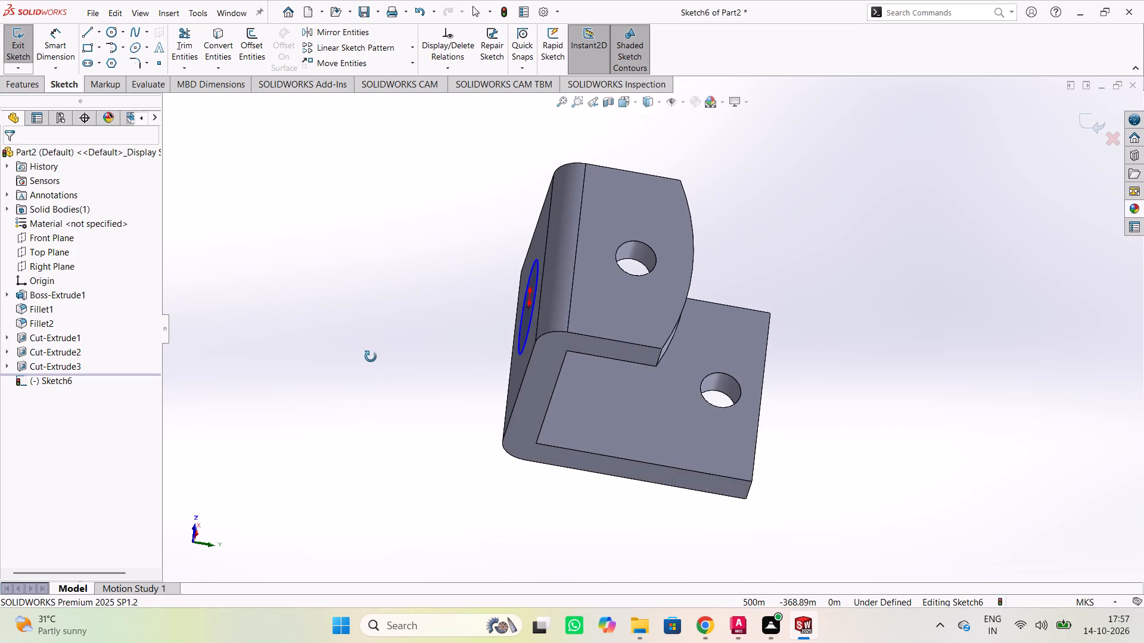
middle_drag(371, 357, 955, 445)
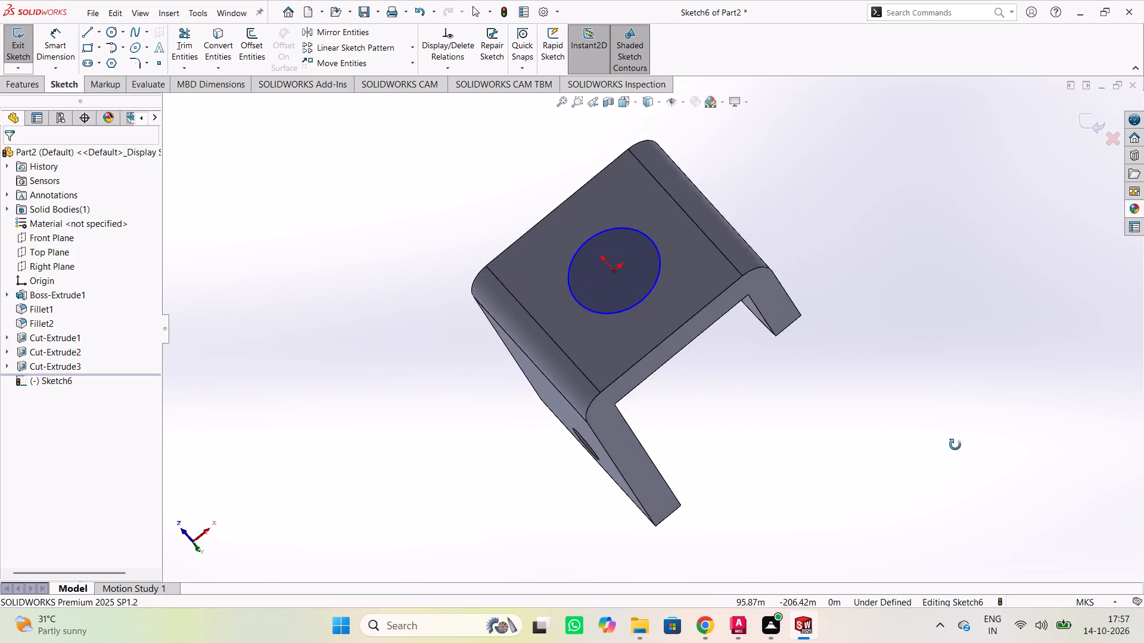
middle_drag(955, 445, 906, 463)
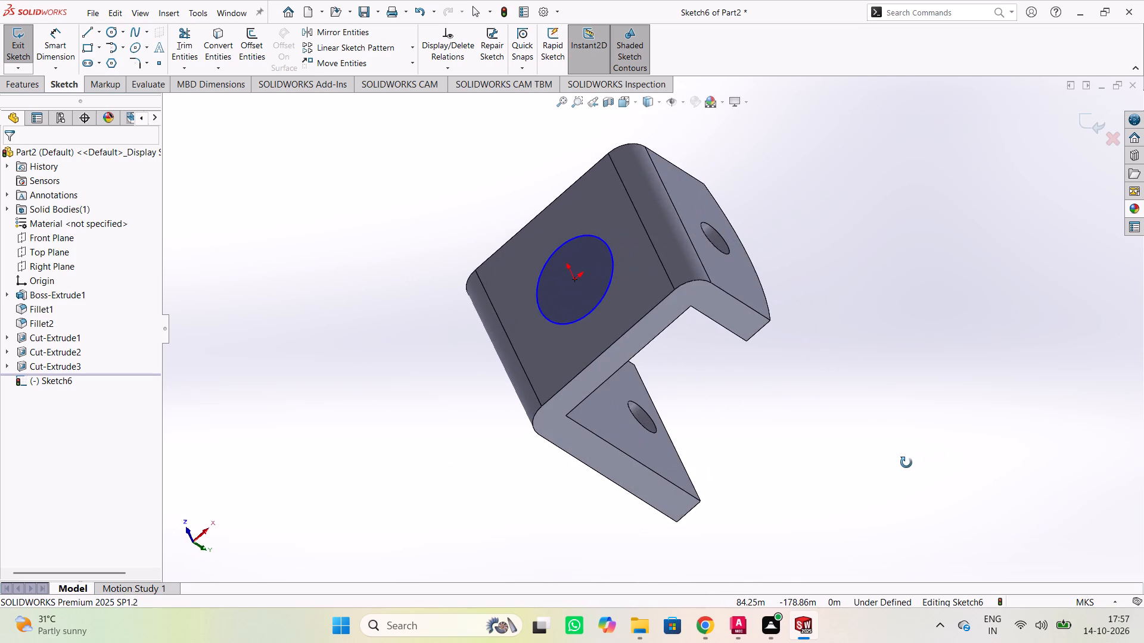
middle_drag(906, 463, 798, 481)
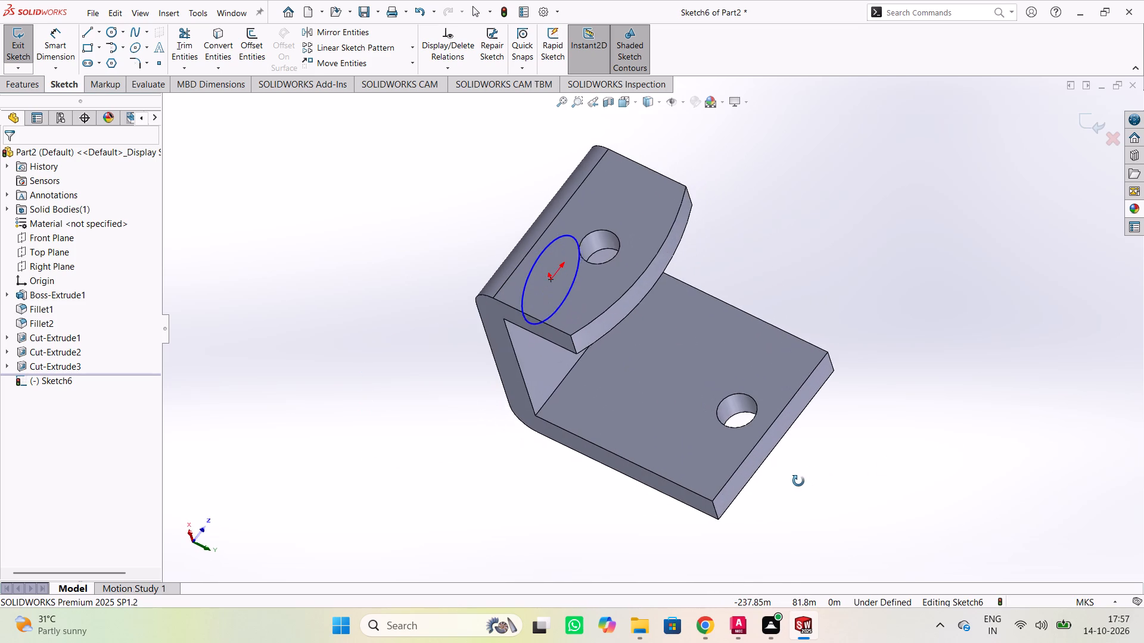
middle_drag(798, 481, 784, 486)
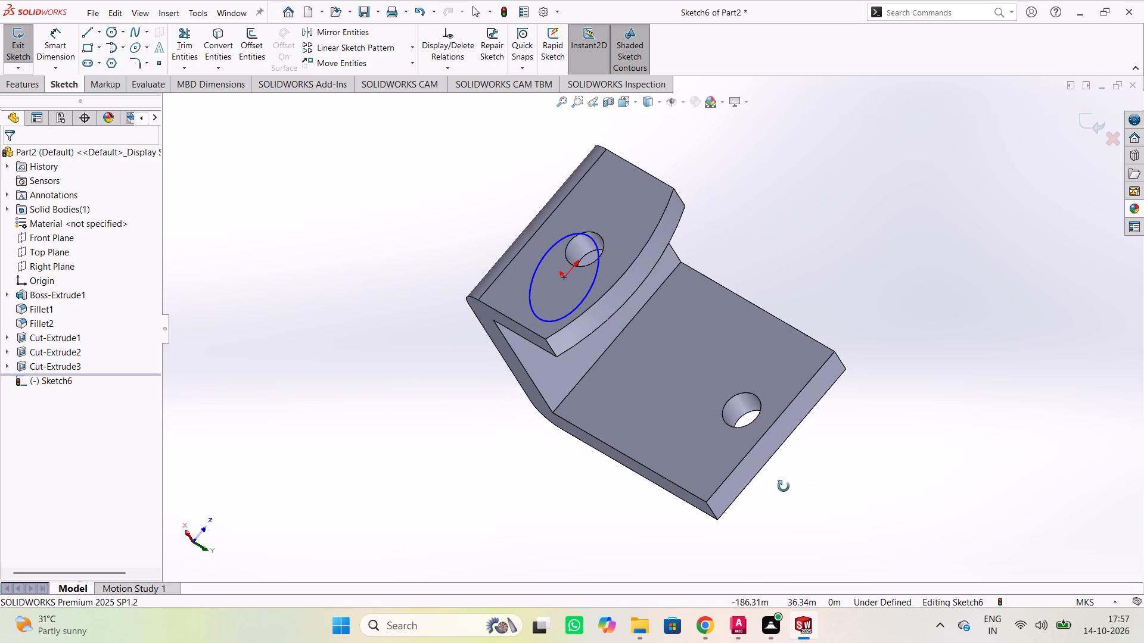
middle_drag(784, 486, 366, 432)
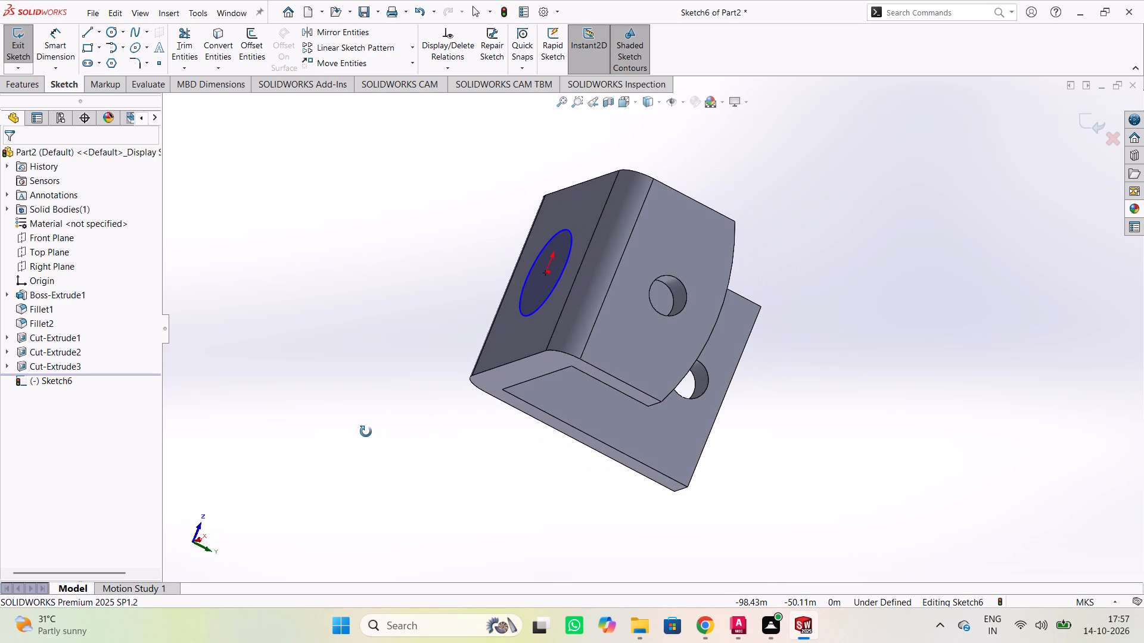
middle_drag(366, 432, 362, 433)
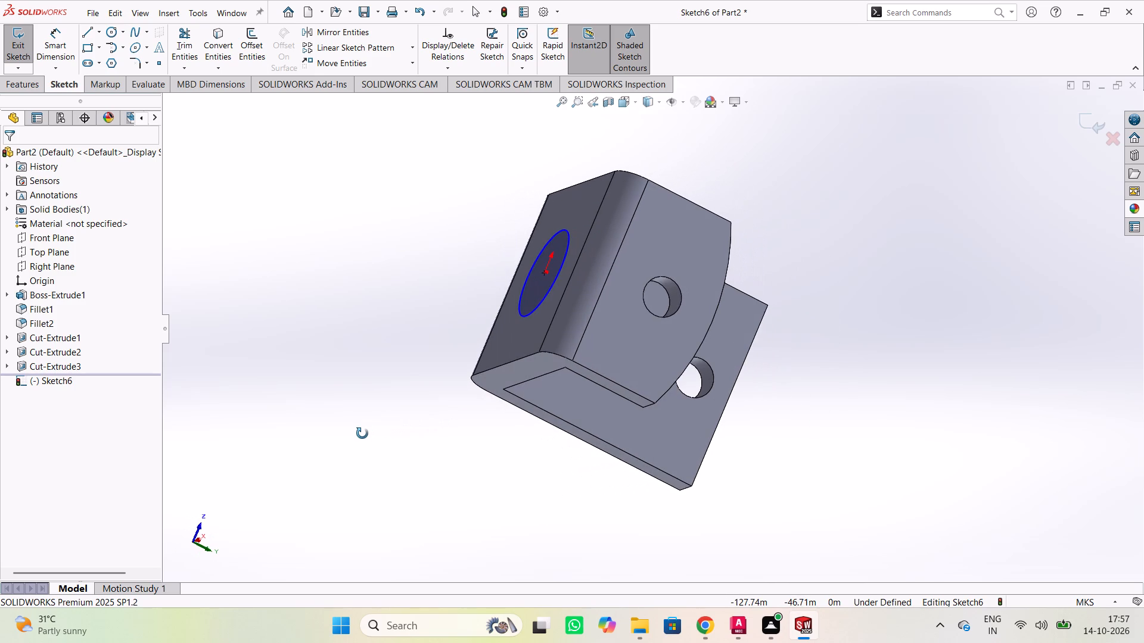
middle_drag(362, 433, 857, 519)
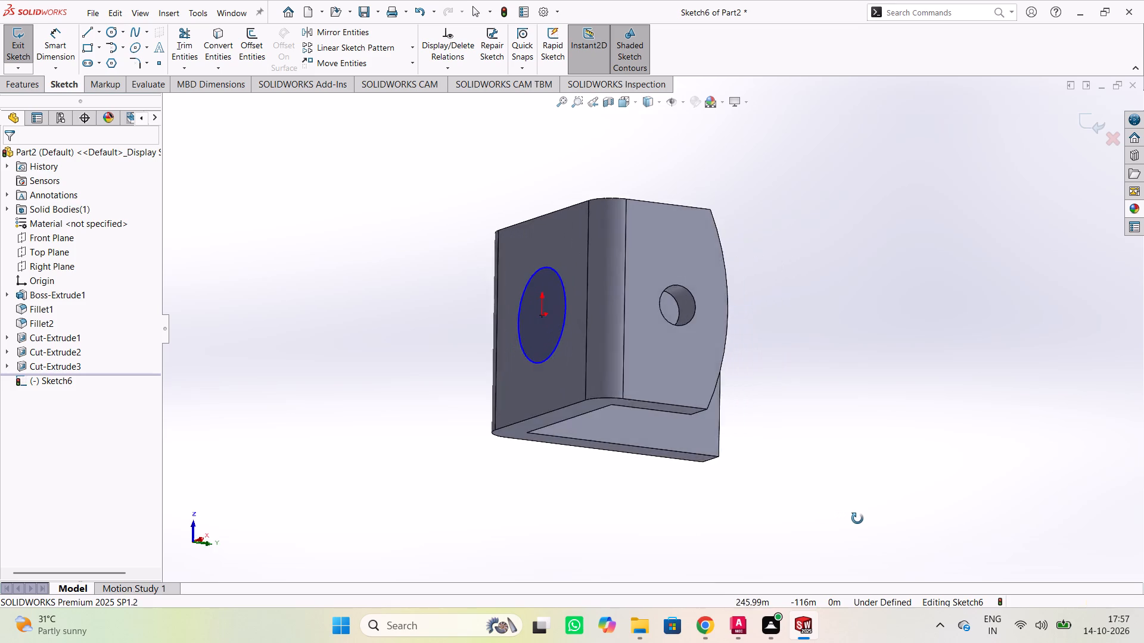
middle_drag(857, 519, 672, 408)
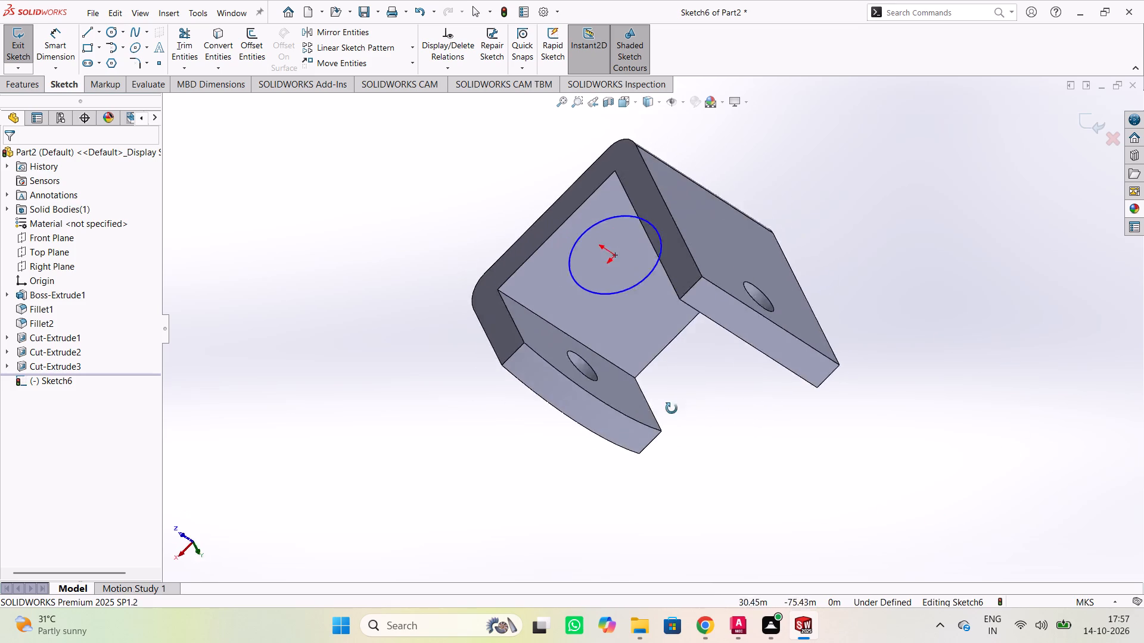
middle_drag(672, 408, 377, 426)
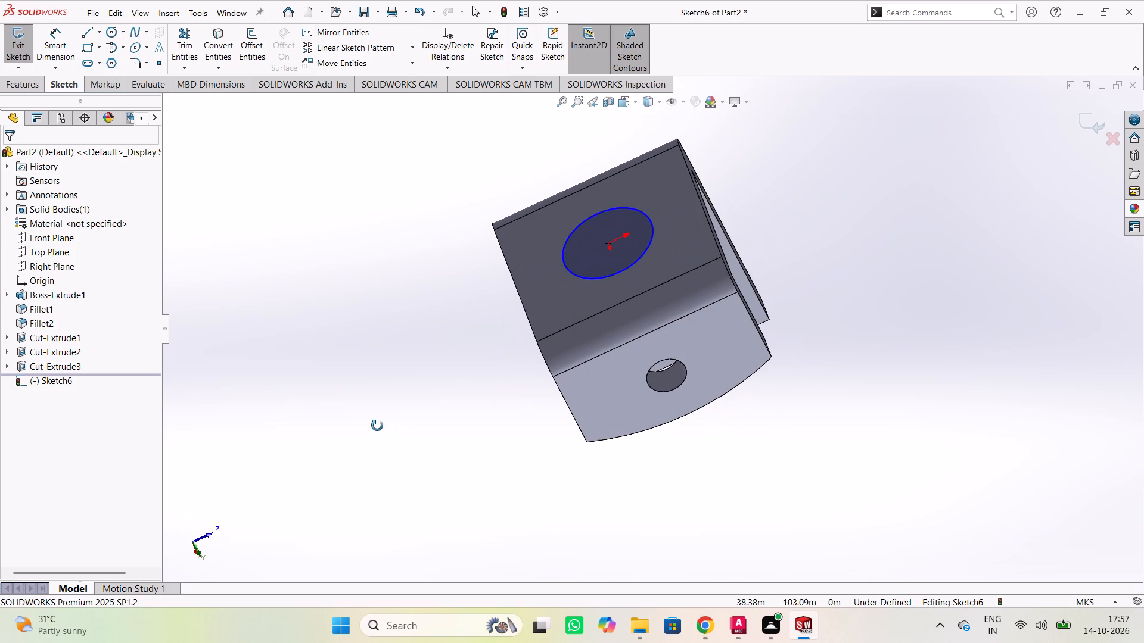
Examine the base circle and both arm holes from the outer face, the short arm's side and the open side.
middle_drag(377, 426, 510, 457)
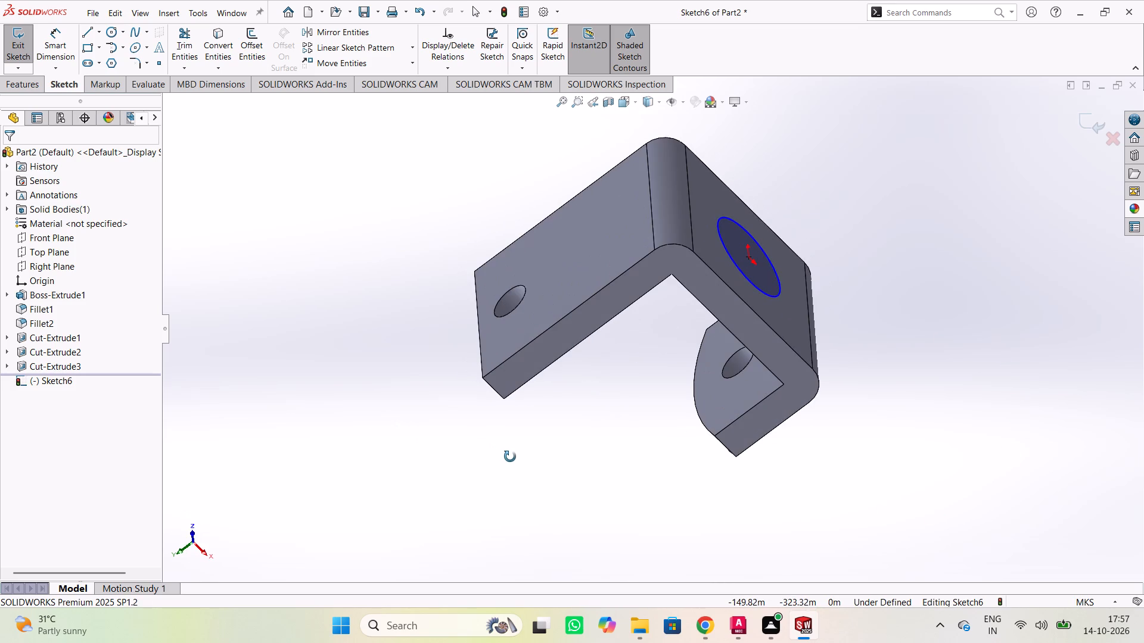
middle_drag(510, 457, 409, 447)
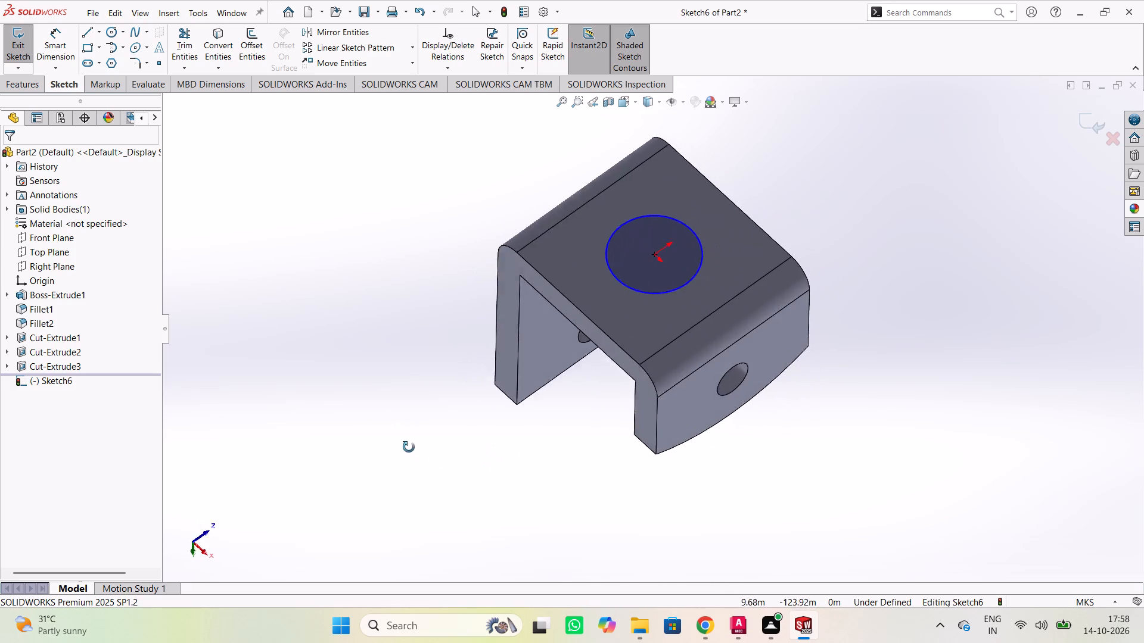
middle_drag(409, 447, 320, 435)
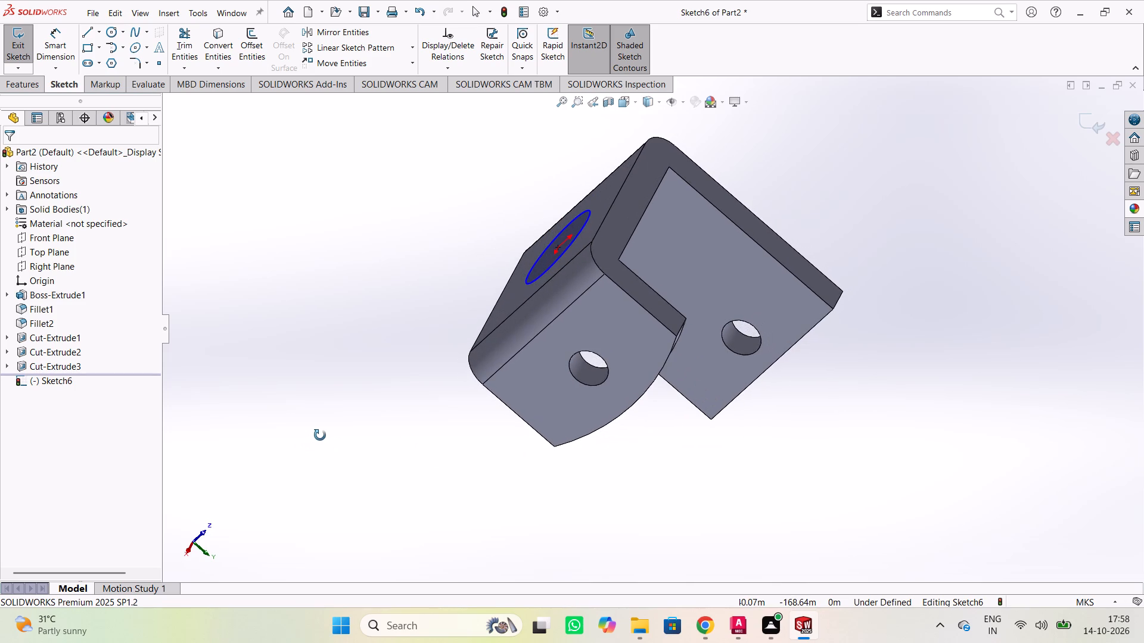
middle_drag(320, 435, 904, 504)
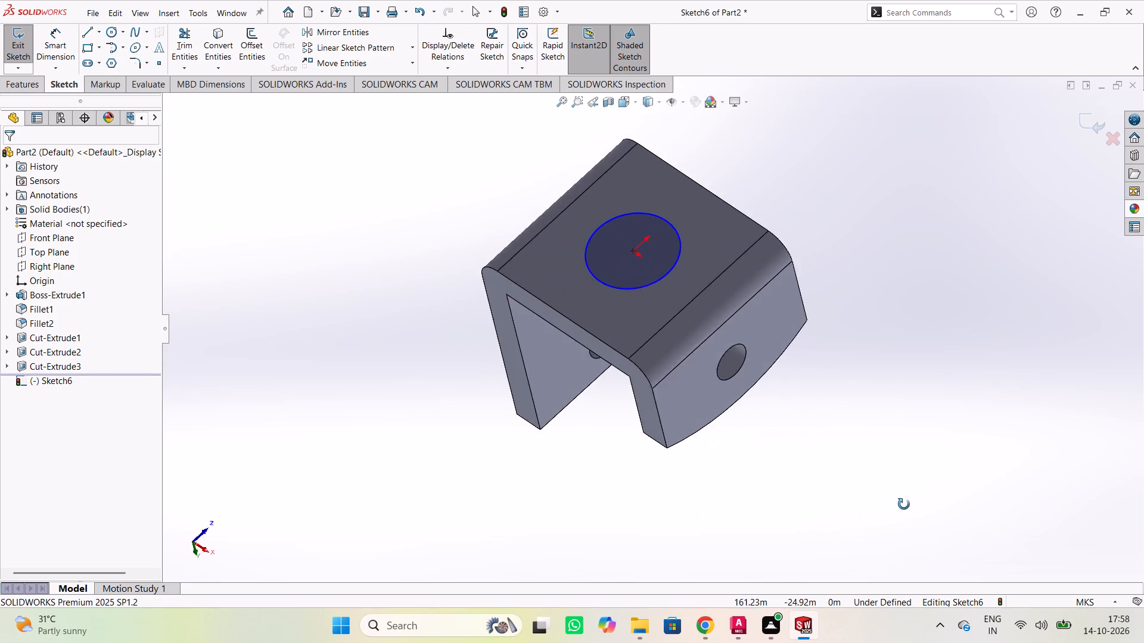
middle_drag(904, 504, 626, 455)
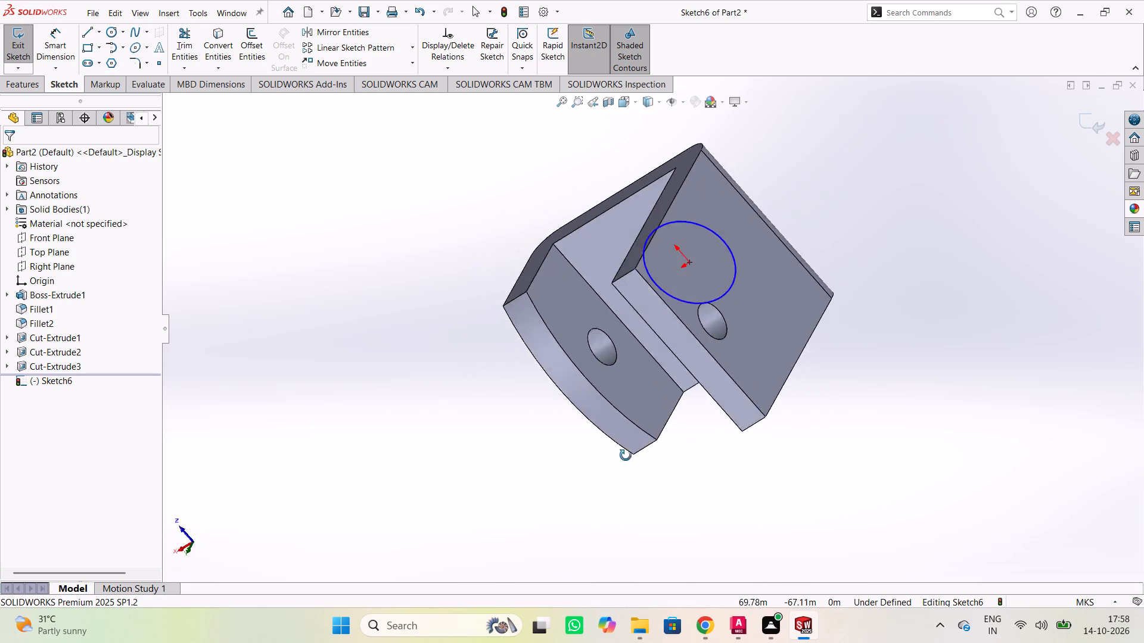
middle_drag(626, 455, 946, 454)
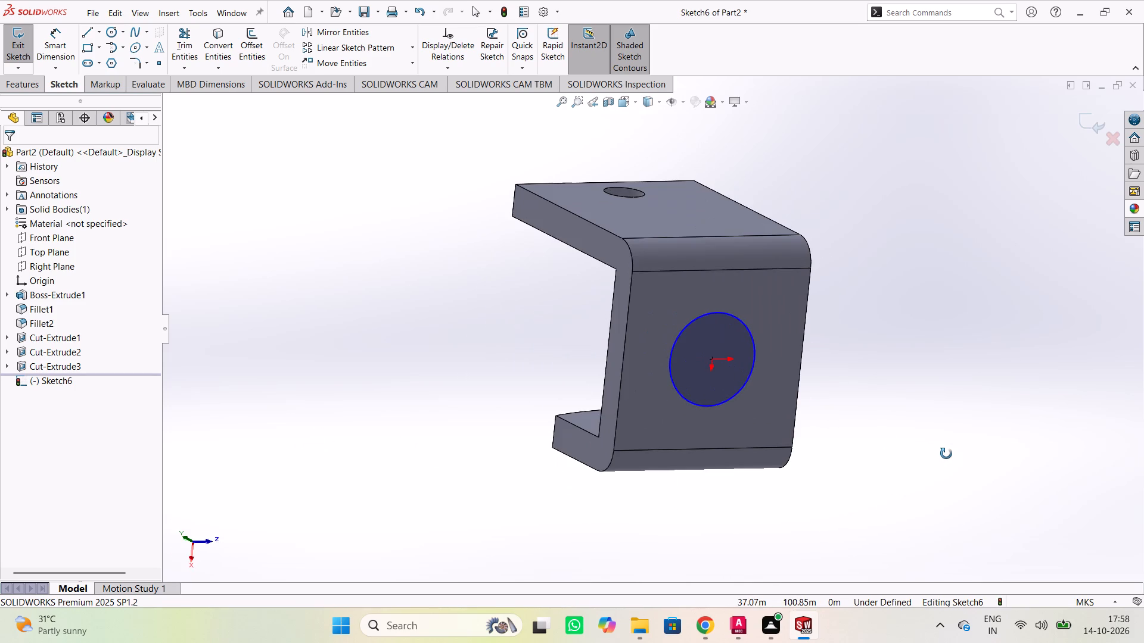
middle_drag(946, 454, 978, 407)
middle_drag(977, 408, 880, 453)
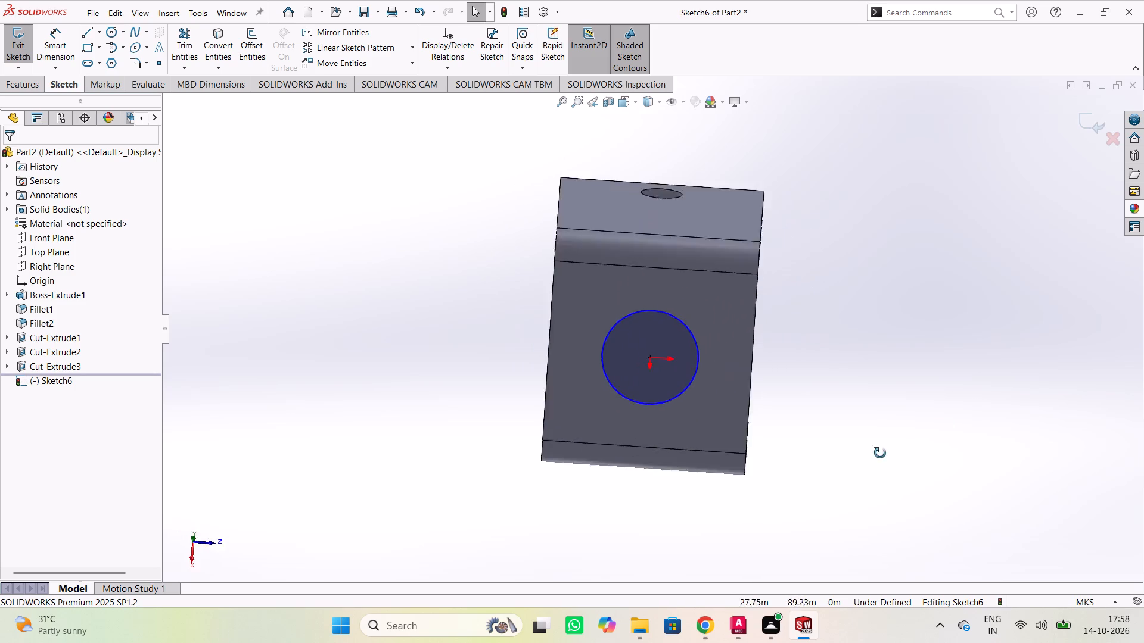
middle_drag(880, 453, 725, 321)
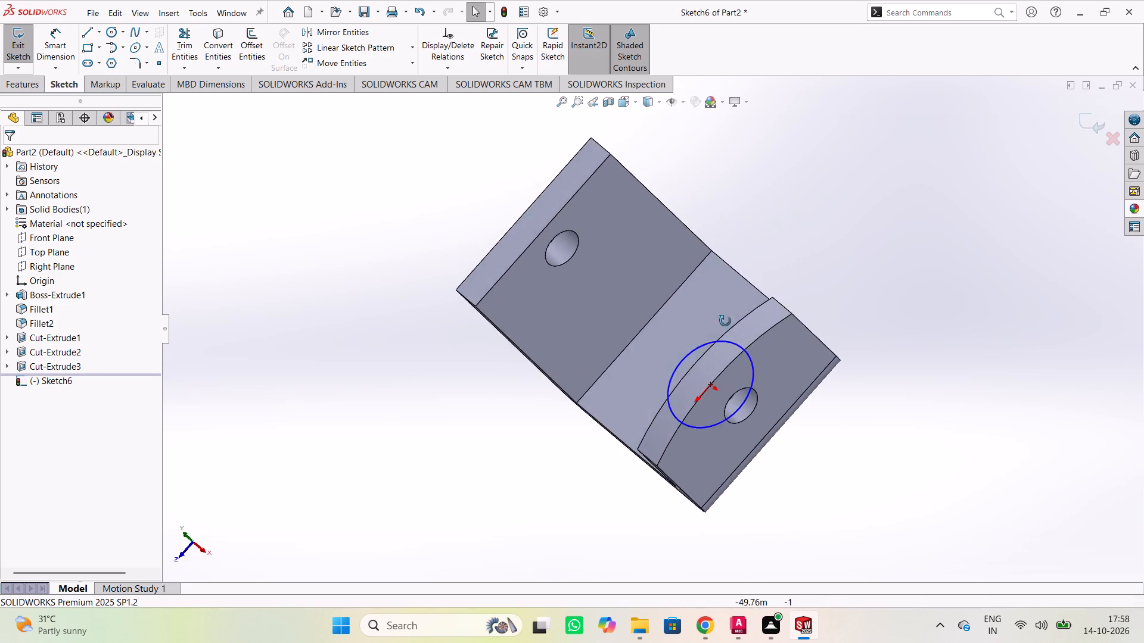
middle_drag(725, 321, 1070, 498)
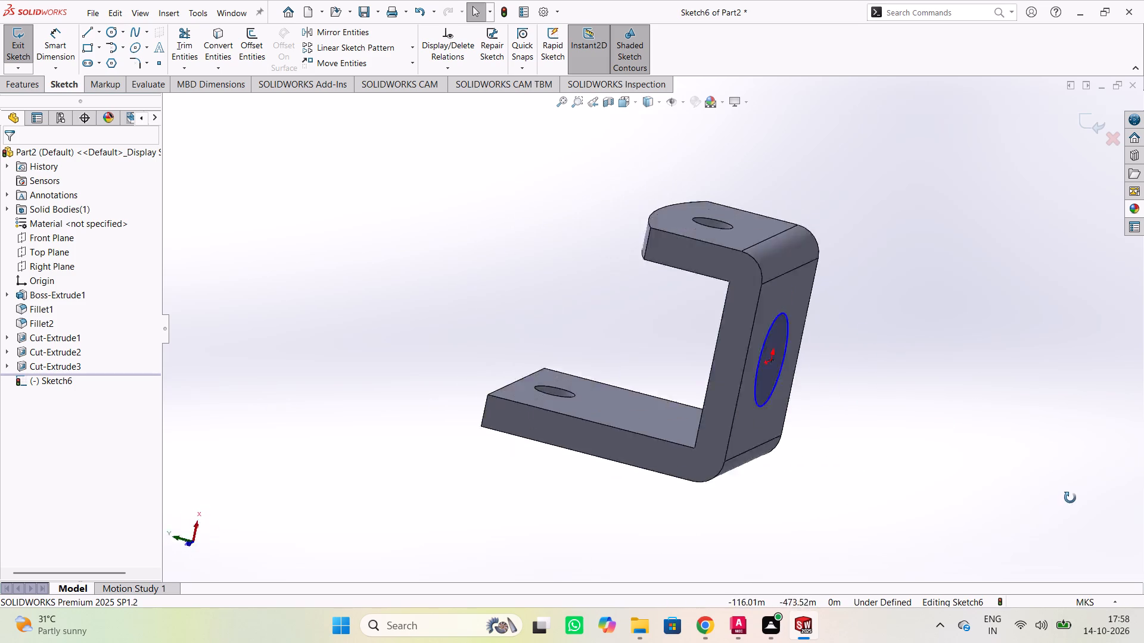
Inspect the C-shaped side profile, the inside of the base and the circle's placement between the two bends.
middle_drag(1070, 498, 470, 484)
middle_drag(711, 486, 340, 456)
middle_drag(802, 456, 592, 440)
middle_drag(450, 438, 274, 428)
middle_drag(412, 436, 155, 417)
middle_click(637, 447)
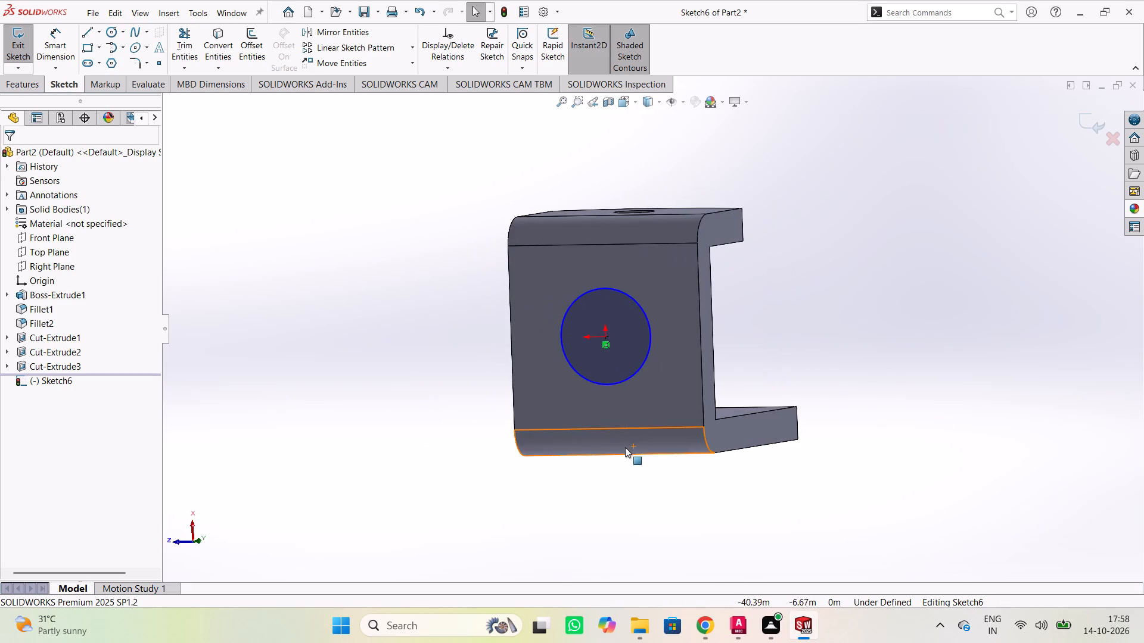
middle_drag(560, 453, 548, 453)
middle_drag(504, 456, 327, 434)
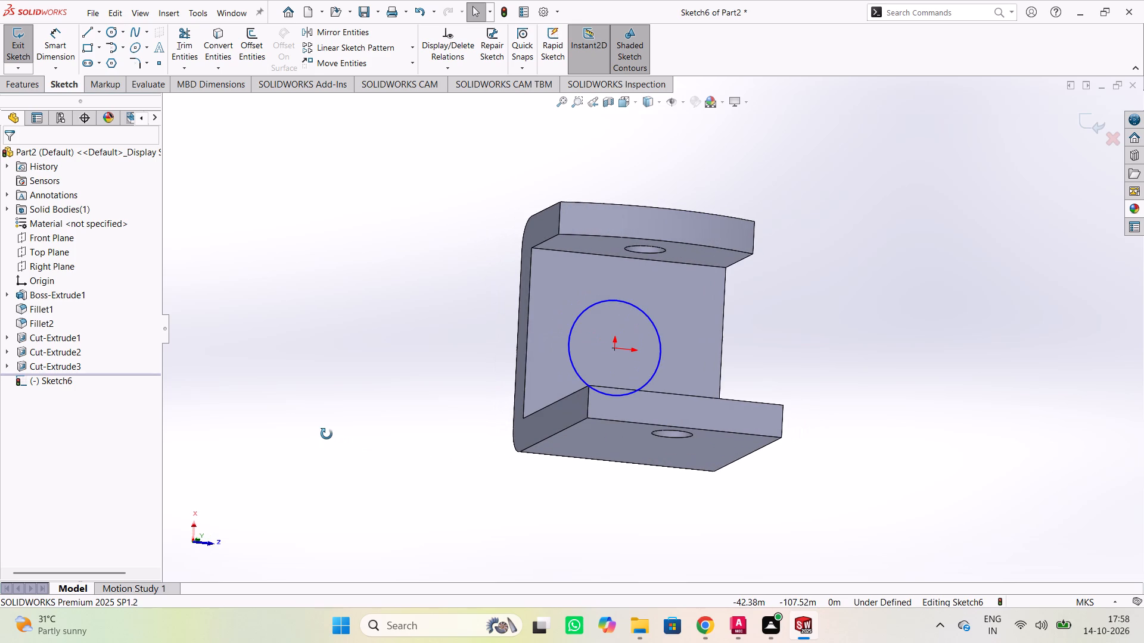
middle_drag(327, 434, 924, 537)
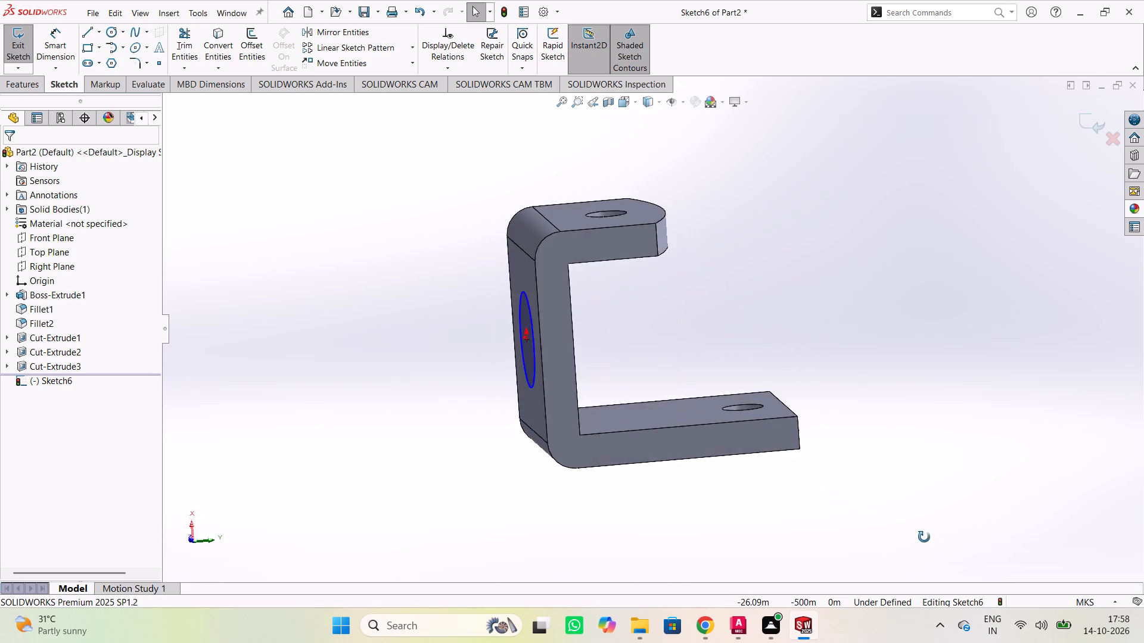
middle_drag(924, 537, 955, 545)
middle_drag(965, 545, 1022, 511)
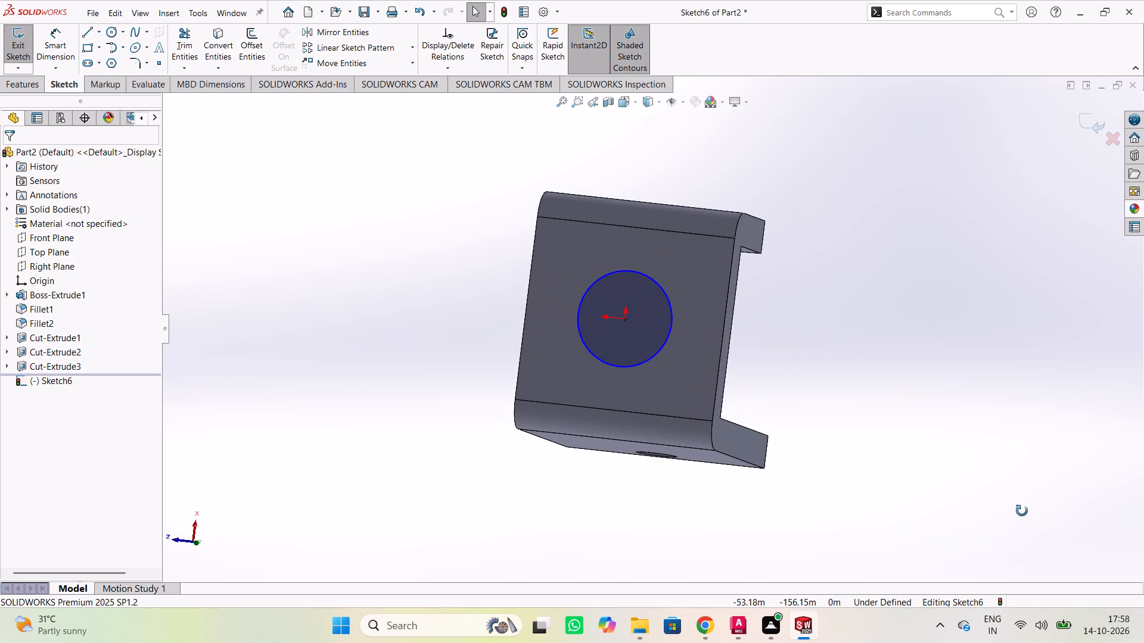
middle_drag(1022, 511, 668, 471)
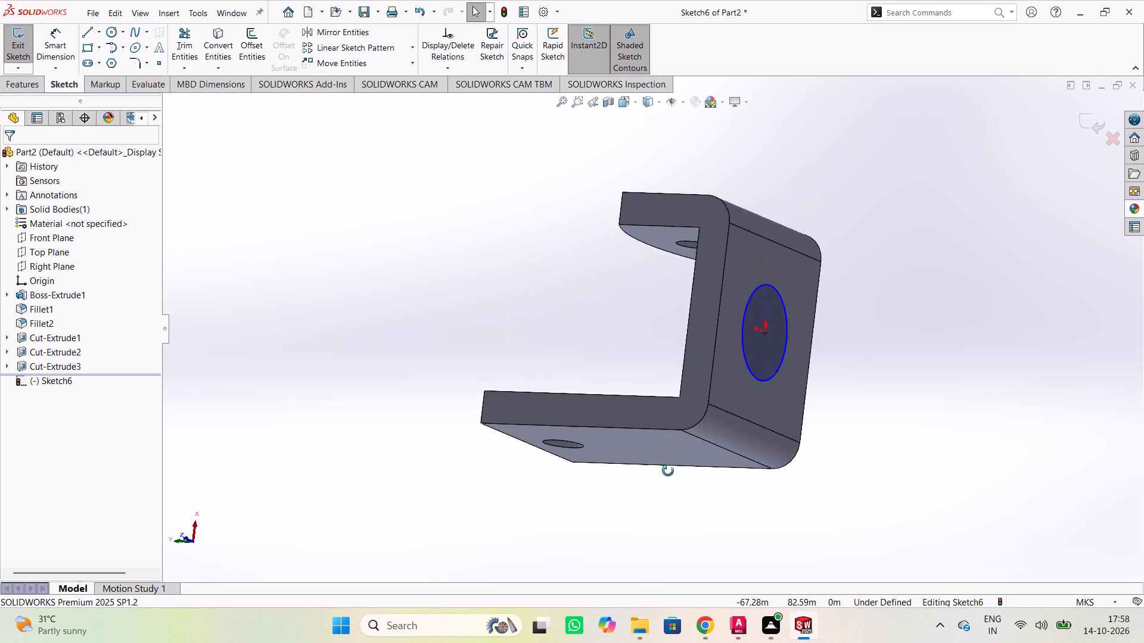
Check the base's outer face and its circle up close, together with the long arm's bend.
middle_drag(668, 471, 1040, 506)
middle_click(1039, 502)
middle_drag(1039, 501, 1037, 494)
middle_drag(1037, 486, 1036, 480)
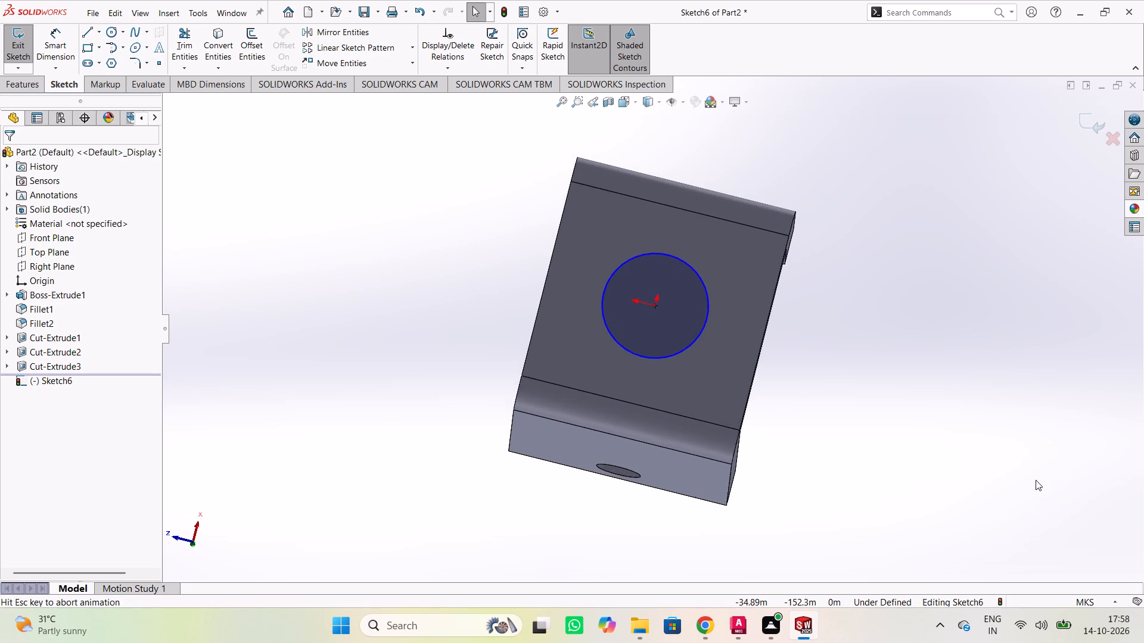
middle_drag(1036, 480, 1036, 474)
middle_click(1036, 472)
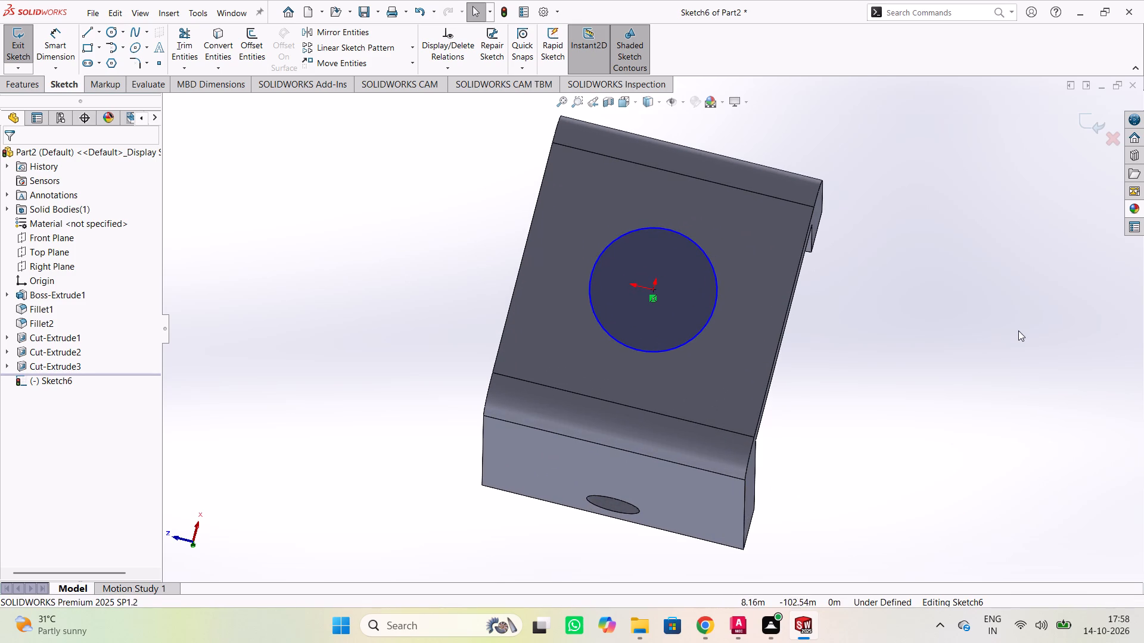
scroll(1016, 330, down, 1)
scroll(770, 264, up, 1)
scroll(844, 280, up, 2)
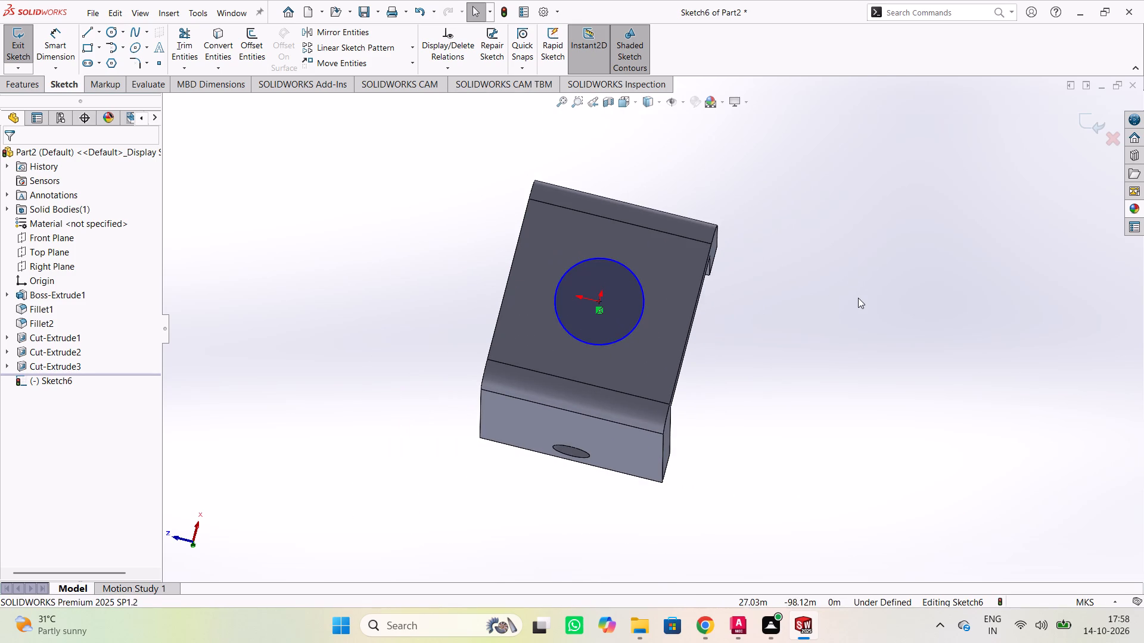
Compare the long and short arms, their holes and the base circle from both sides of the part.
middle_drag(872, 304, 793, 321)
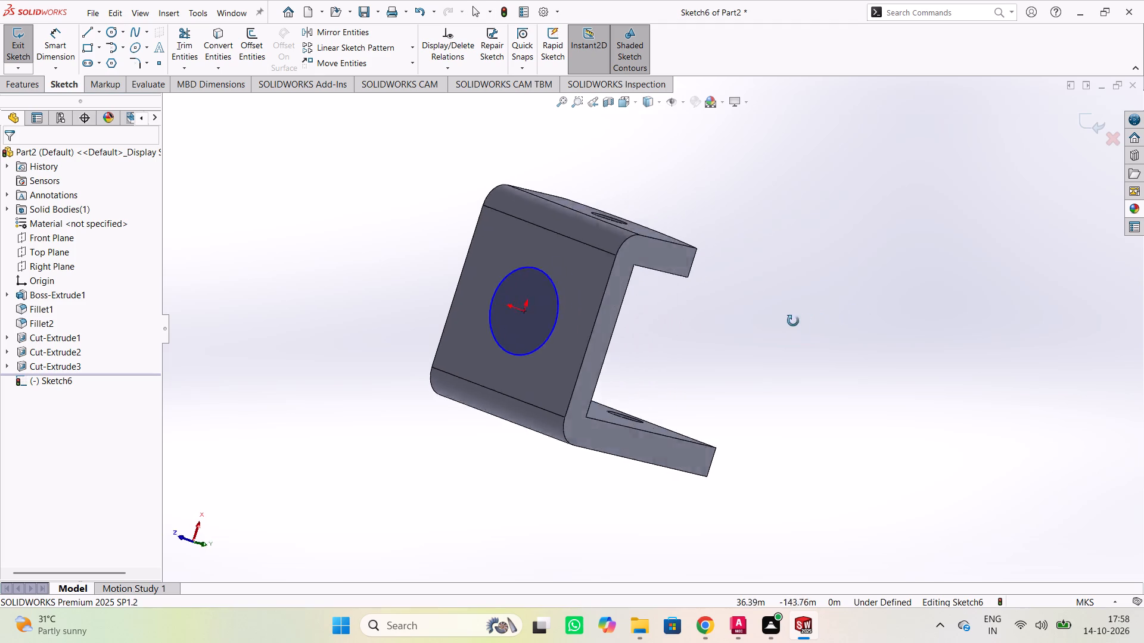
middle_drag(793, 321, 495, 316)
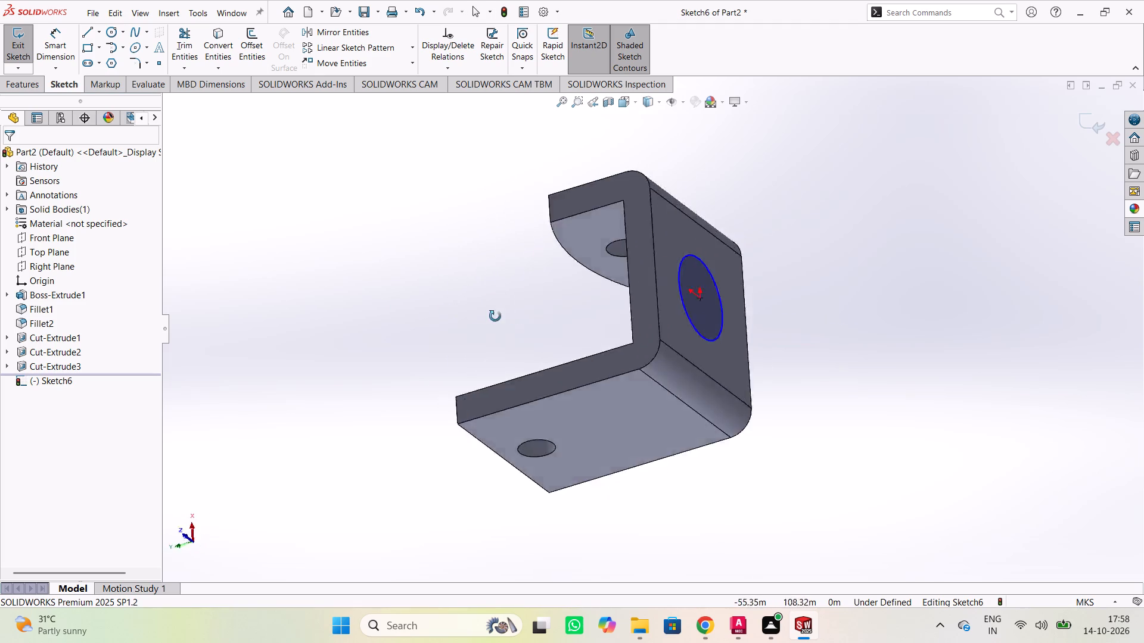
middle_drag(495, 316, 741, 391)
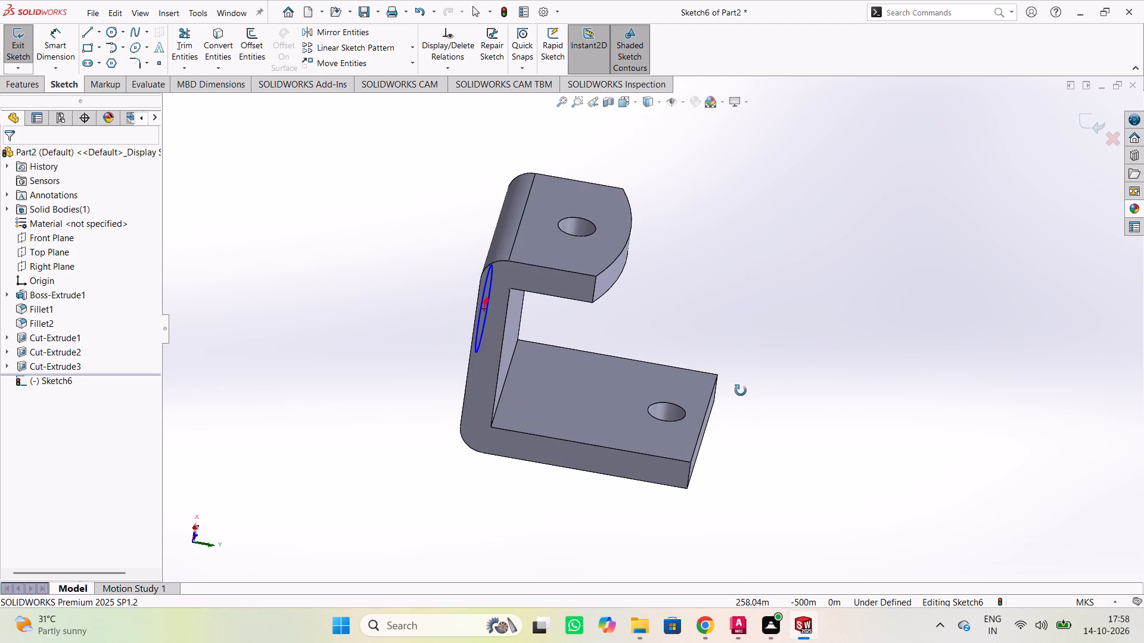
middle_drag(741, 391, 808, 354)
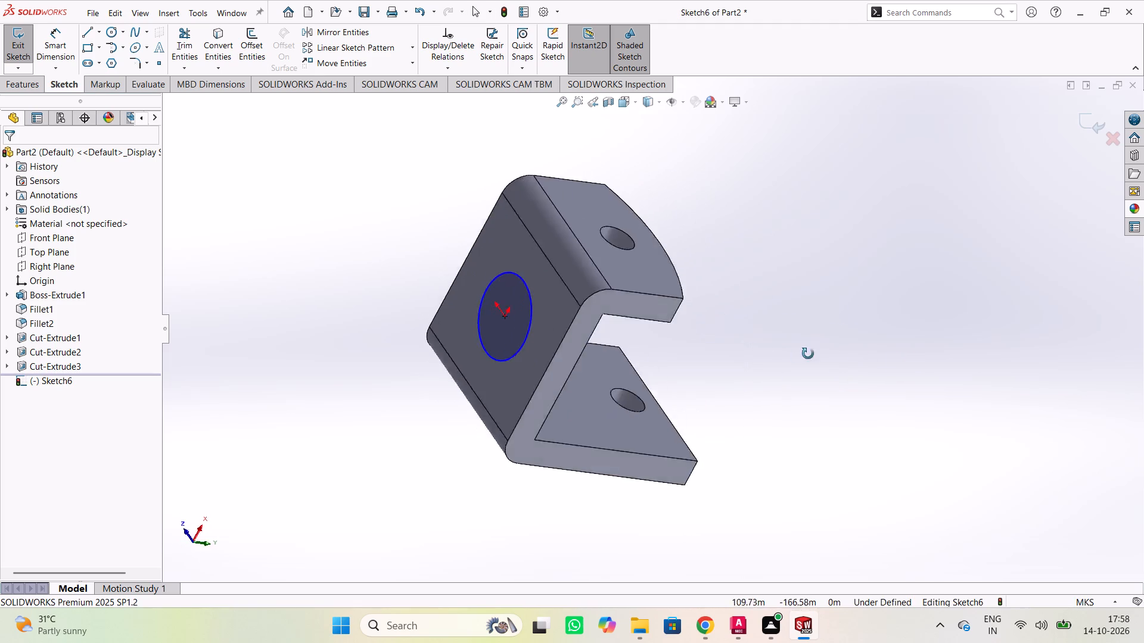
middle_drag(808, 354, 885, 403)
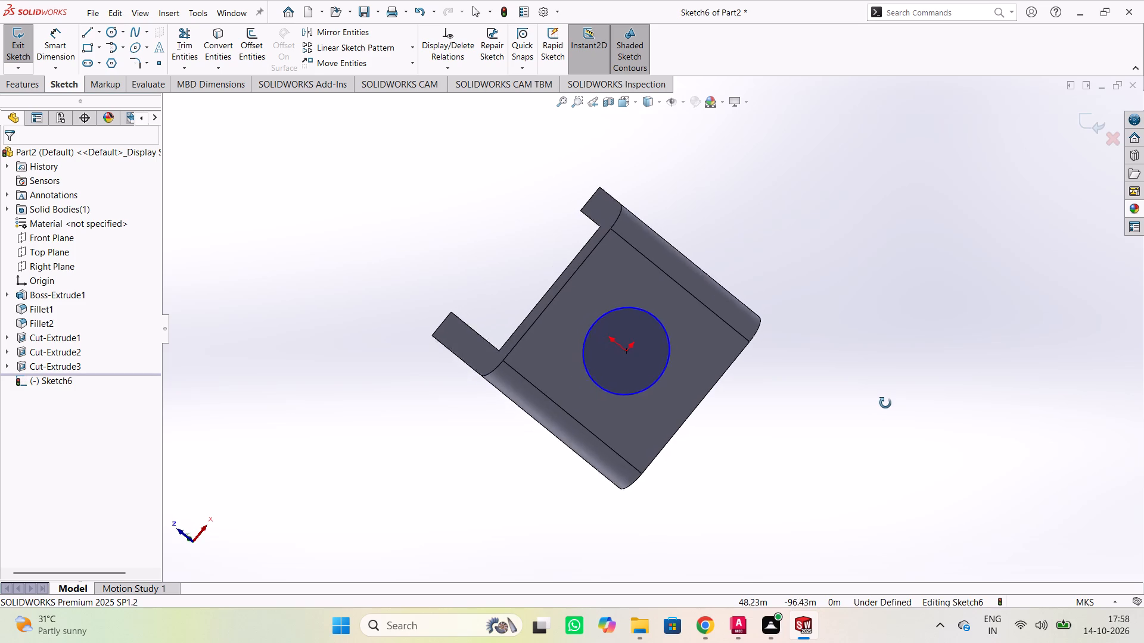
middle_drag(885, 403, 935, 443)
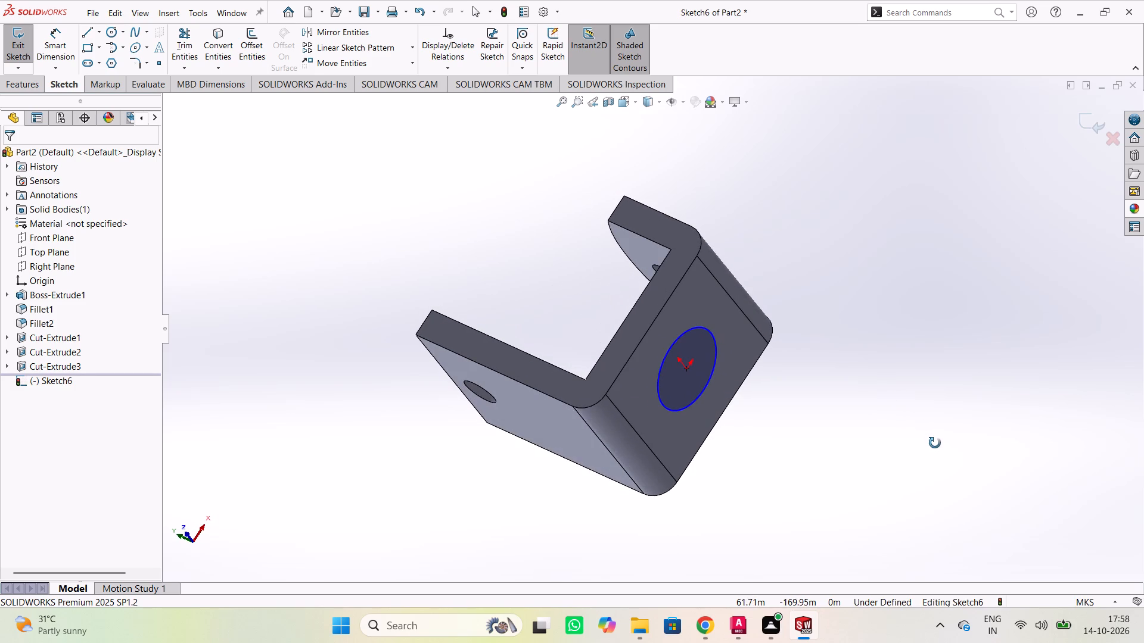
middle_drag(935, 443, 950, 466)
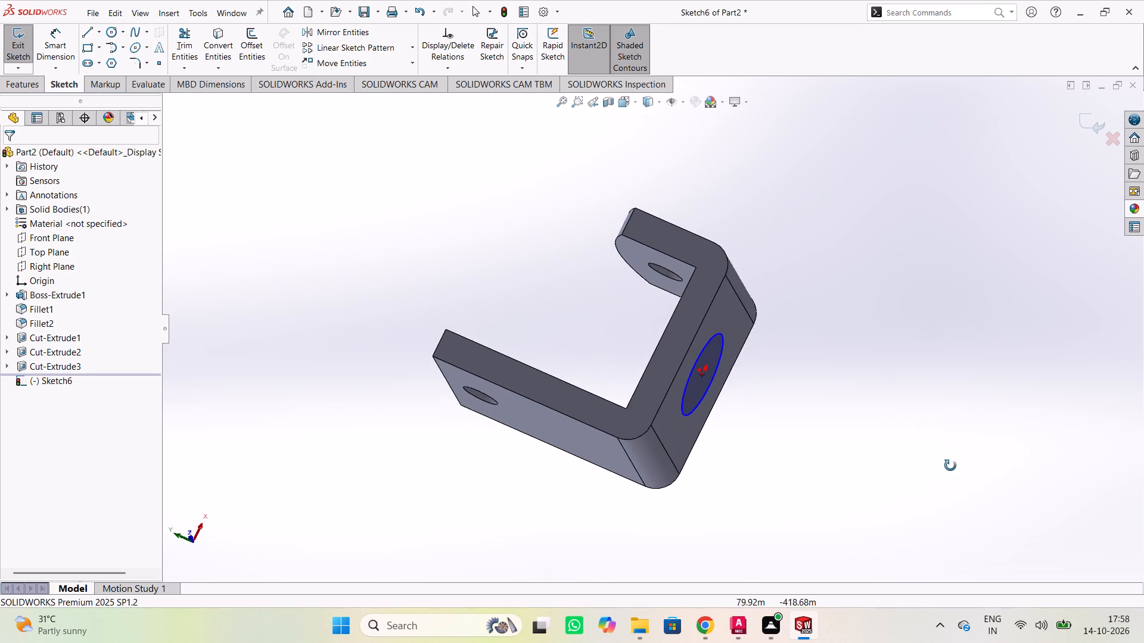
middle_drag(950, 466, 942, 445)
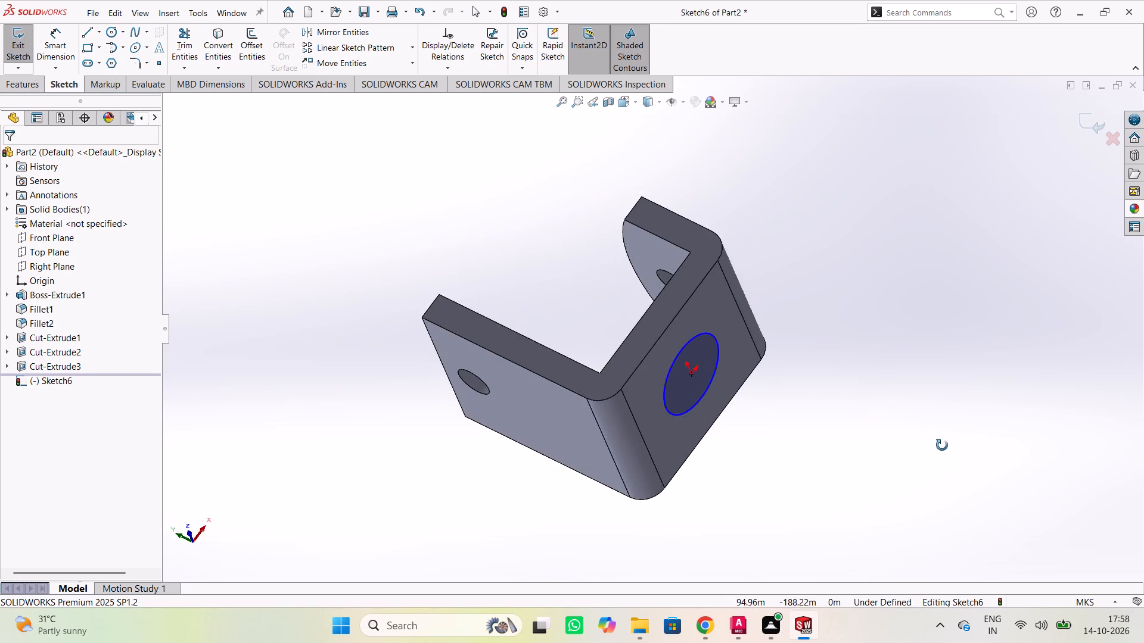
middle_drag(942, 445, 969, 444)
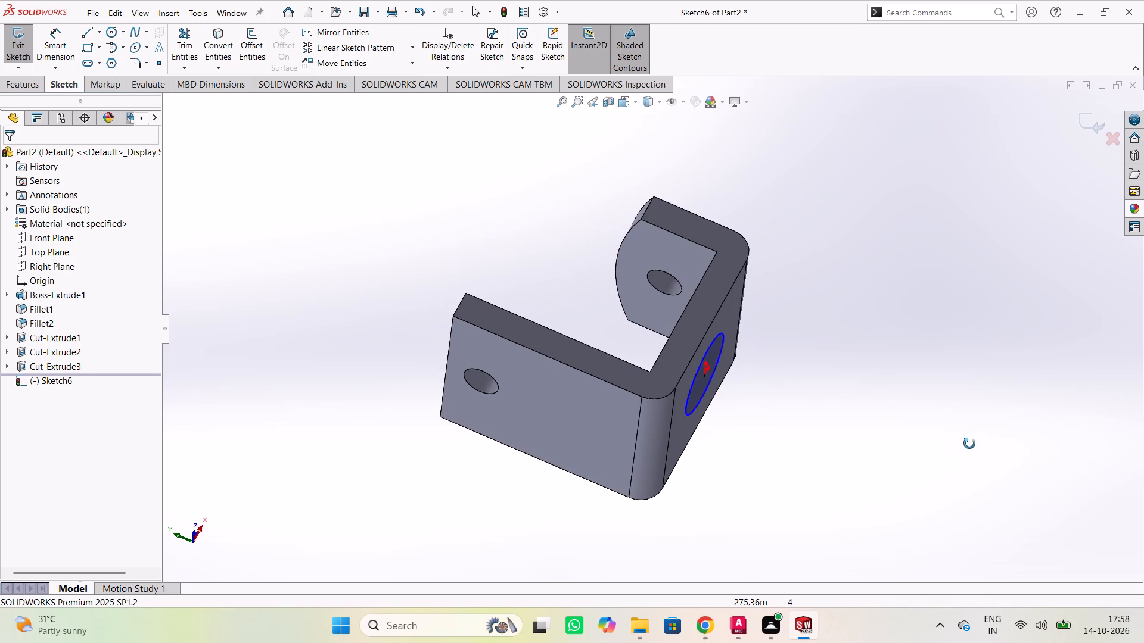
middle_drag(969, 444, 983, 415)
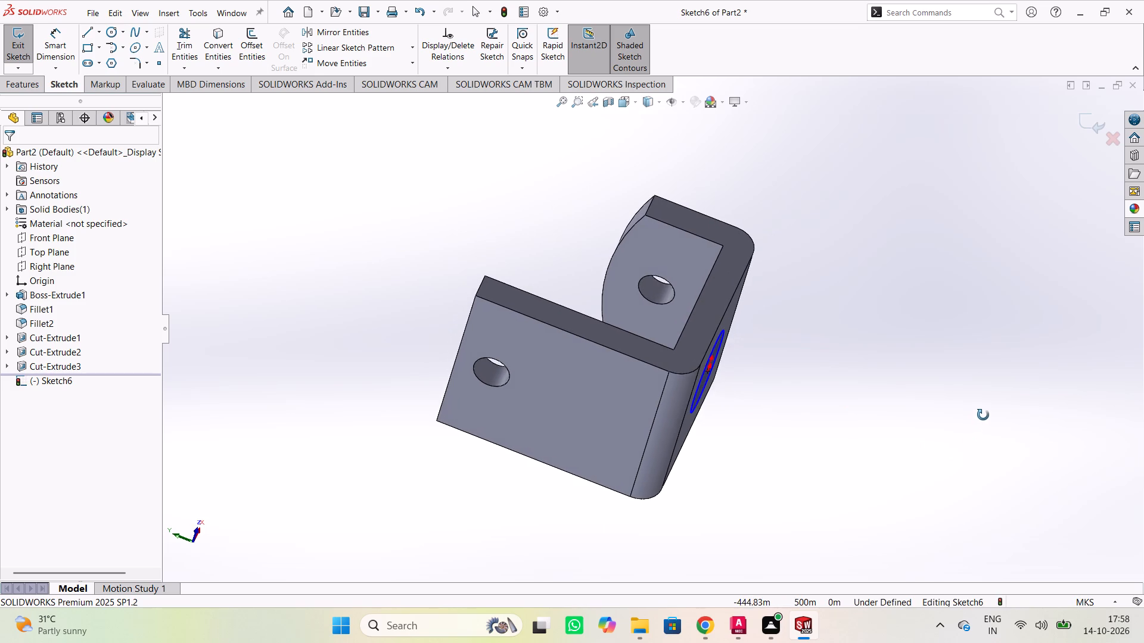
Review the base circle against the short arm's rounded end, the long arm's outer face and the upright U profile.
middle_drag(983, 415, 870, 440)
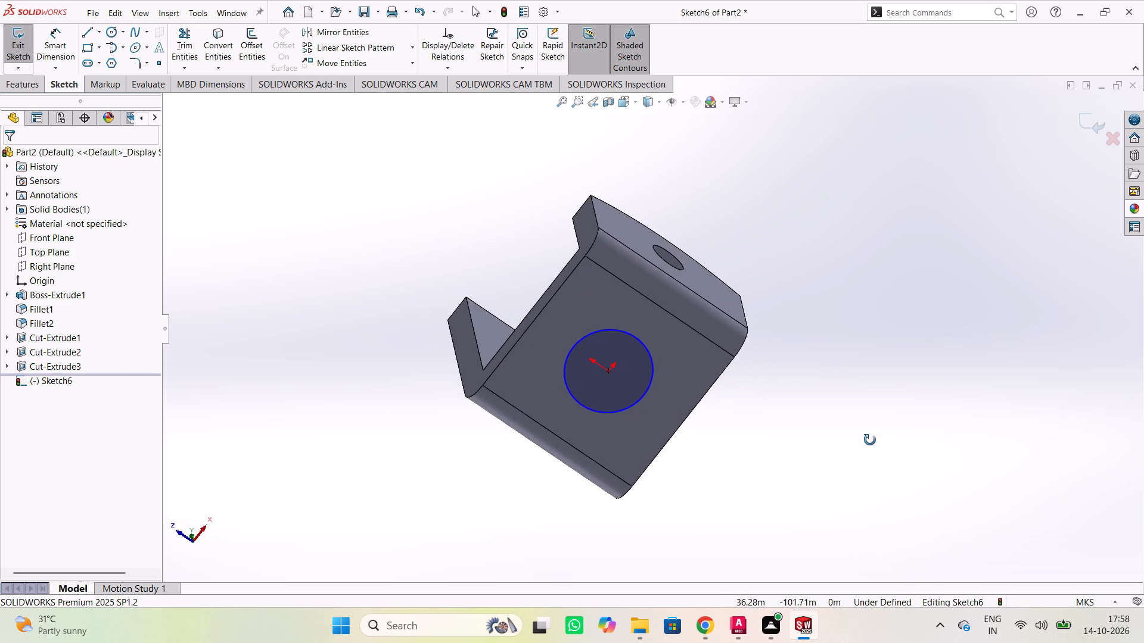
middle_drag(870, 440, 730, 401)
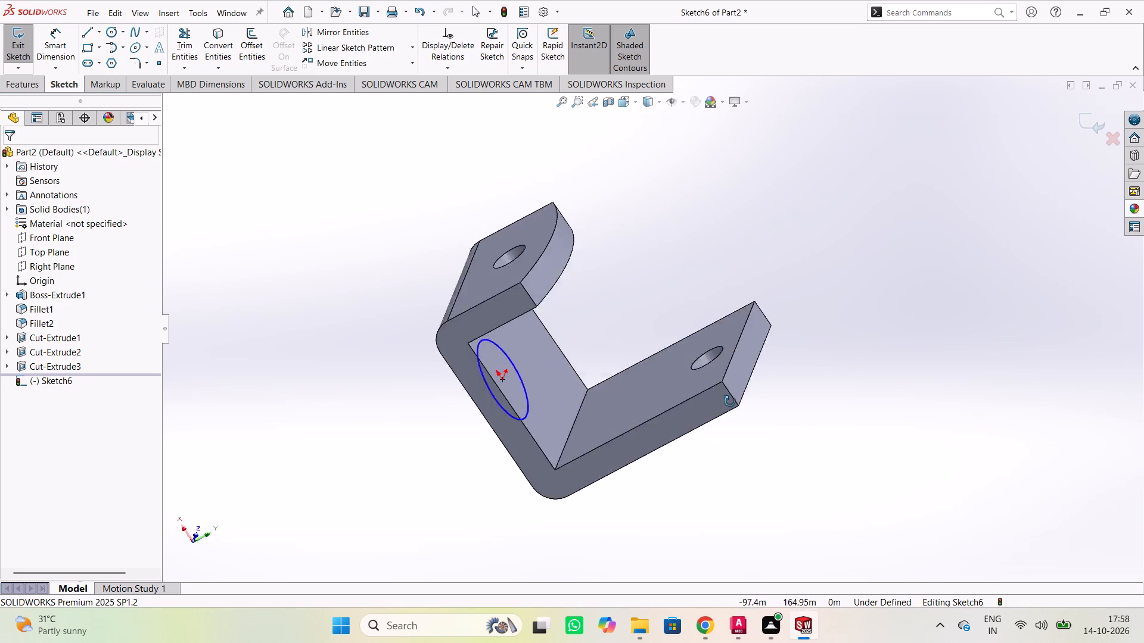
middle_drag(730, 401, 867, 430)
middle_drag(876, 408, 852, 415)
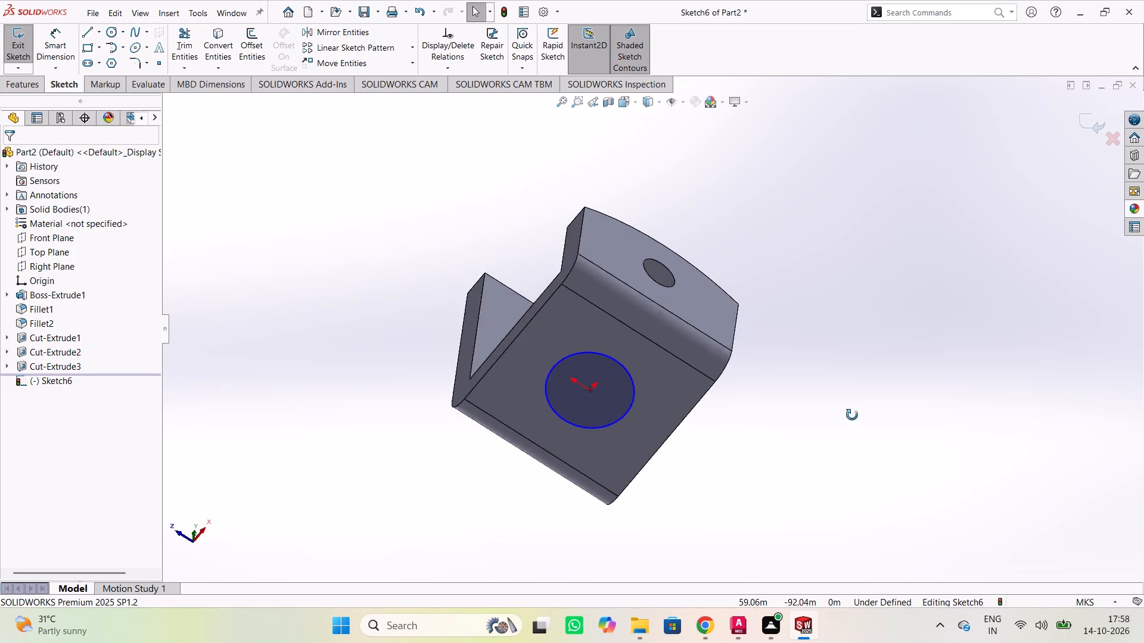
middle_drag(852, 415, 358, 295)
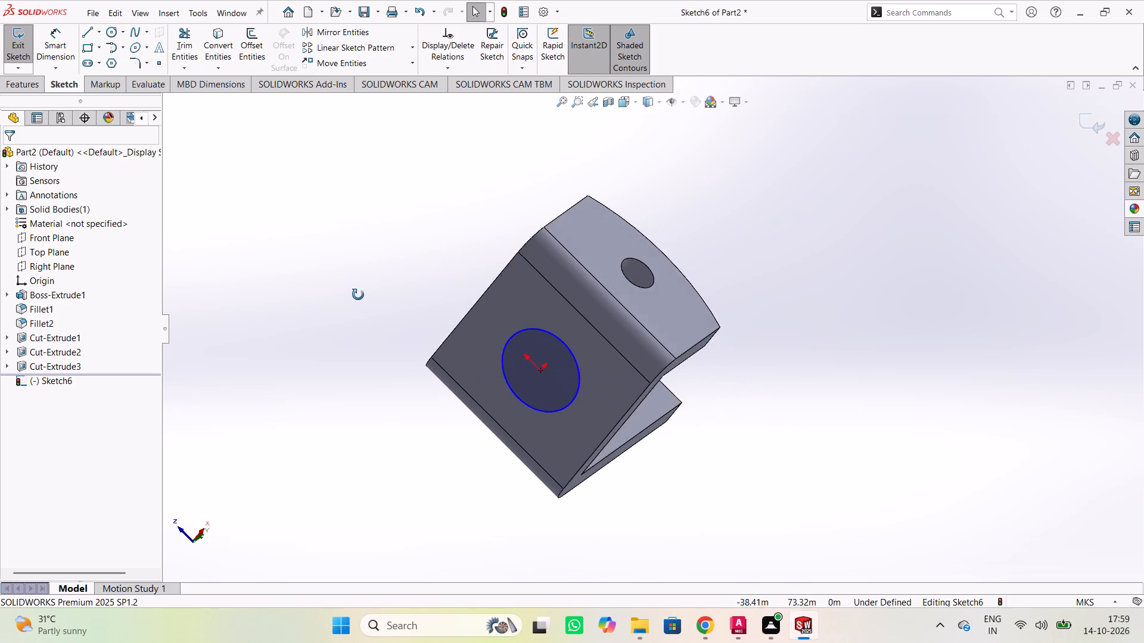
middle_drag(358, 295, 540, 373)
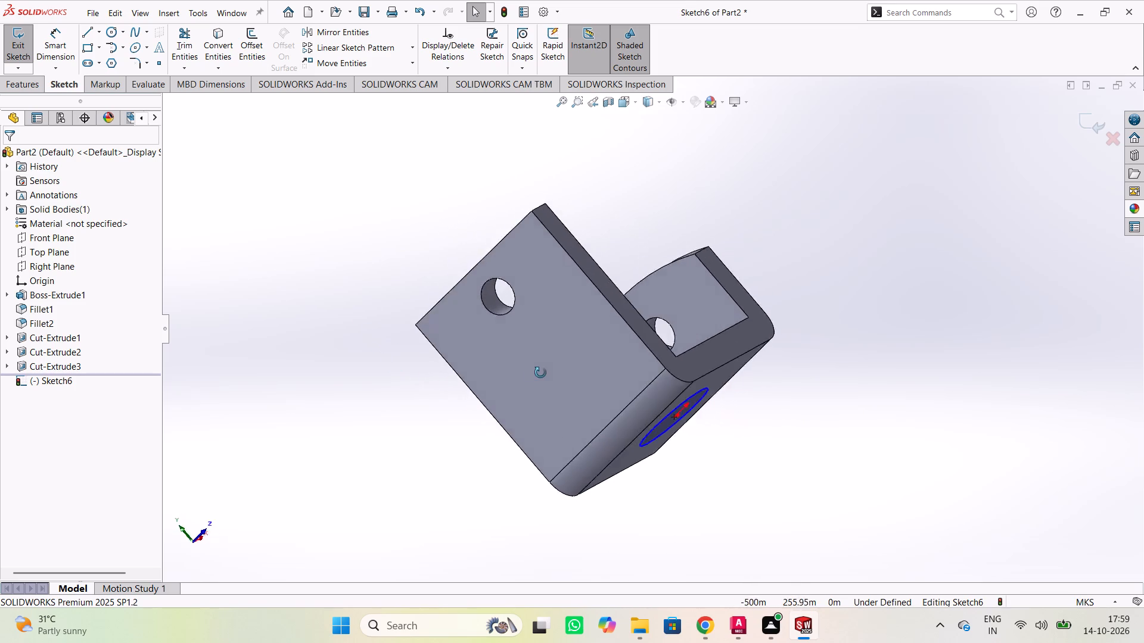
middle_drag(540, 373, 844, 408)
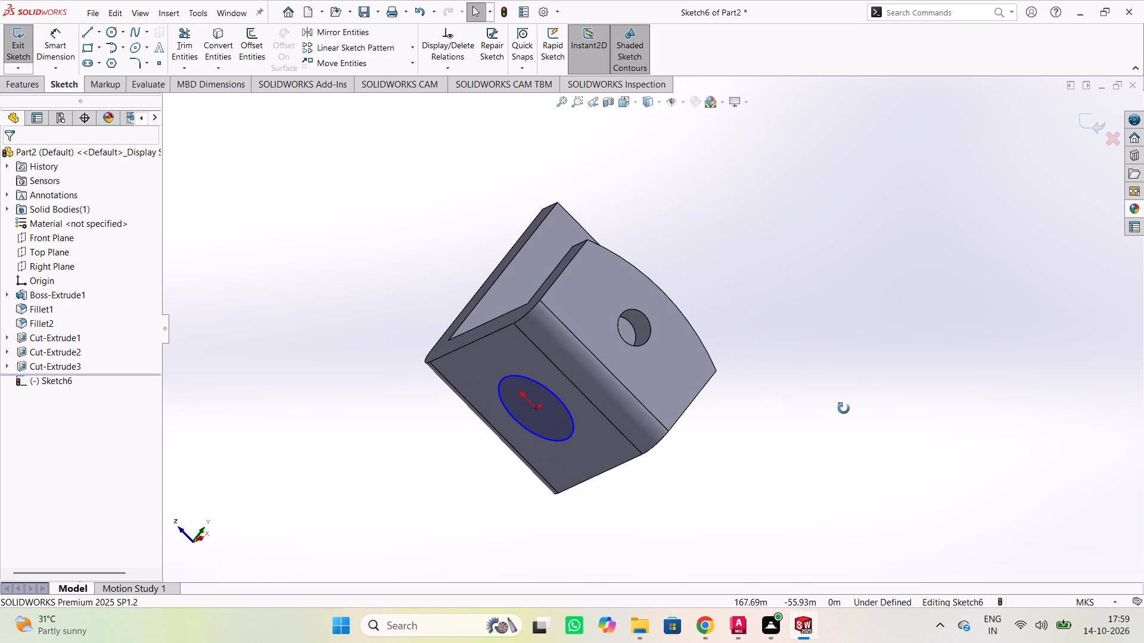
middle_drag(844, 408, 702, 313)
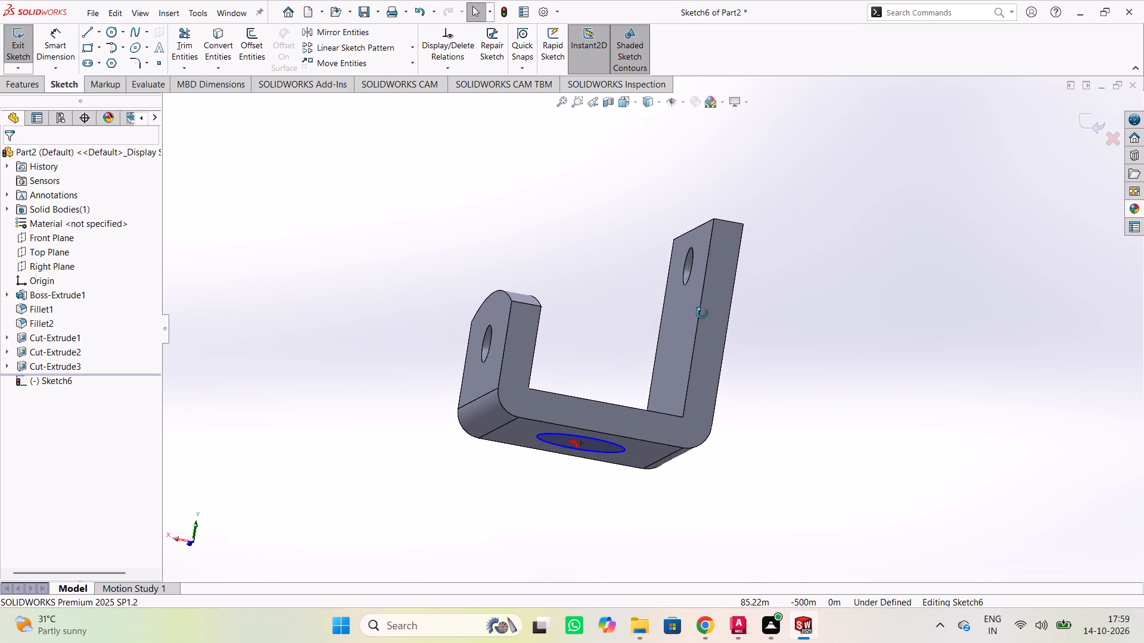
middle_drag(702, 313, 697, 222)
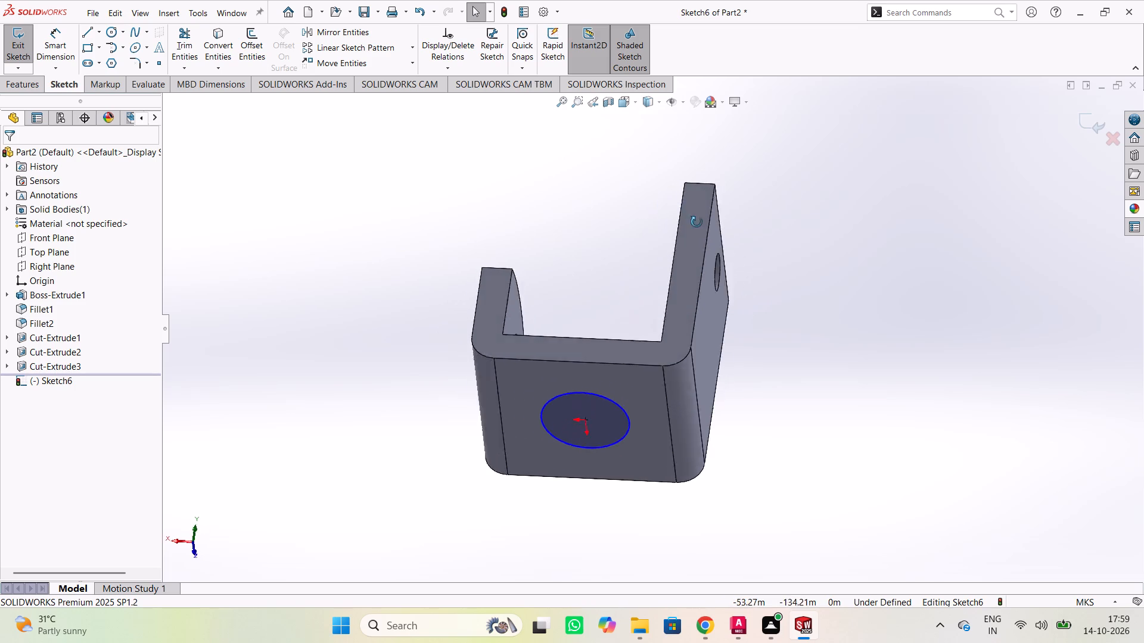
Inspect the base circle from inside and outside the U, alongside both arms and their holes.
middle_drag(697, 222, 377, 342)
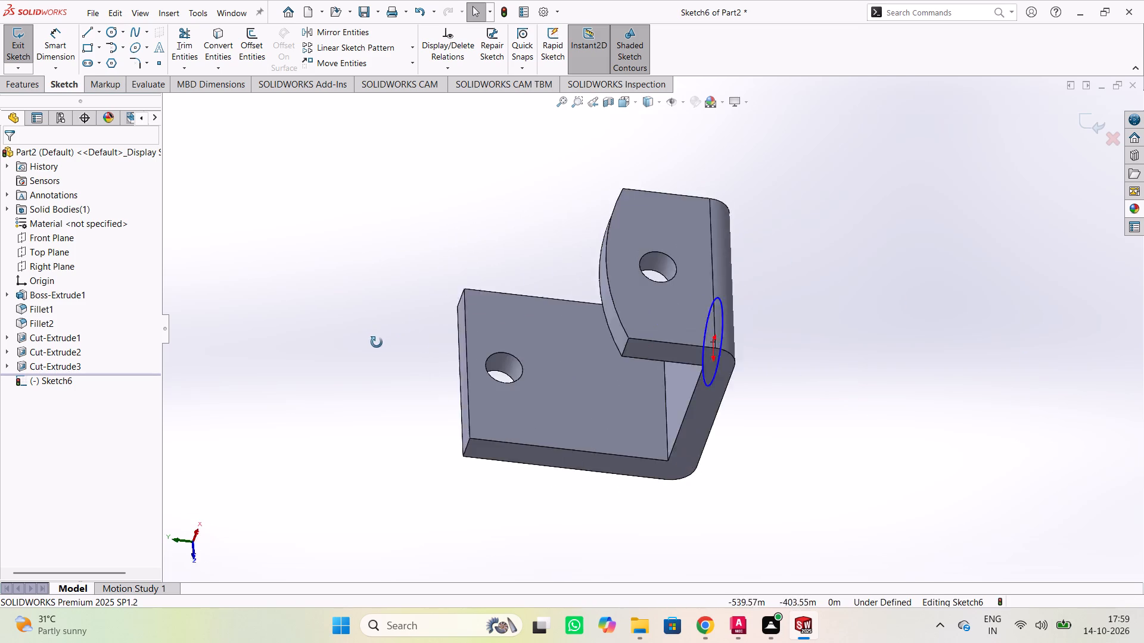
middle_drag(377, 342, 944, 394)
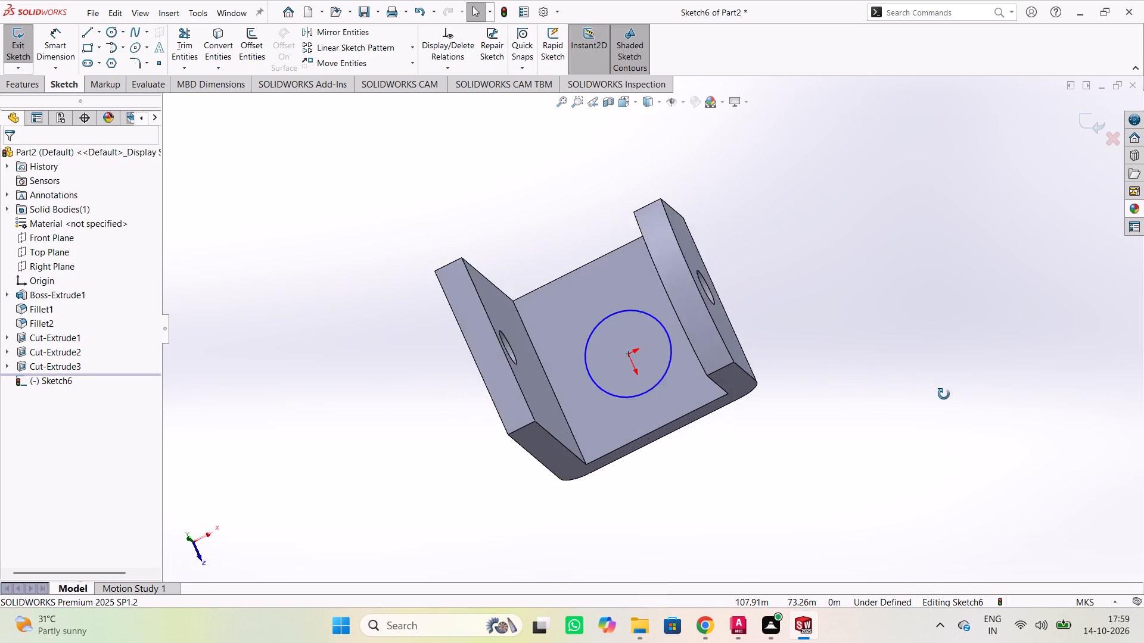
middle_drag(944, 394, 869, 448)
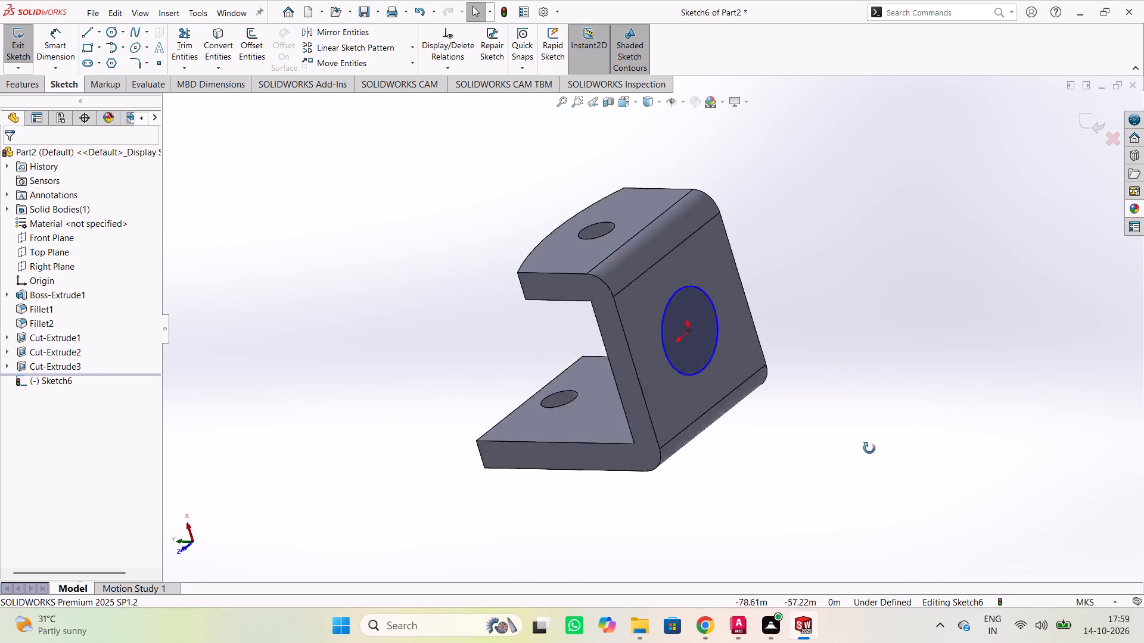
middle_drag(869, 448, 1143, 477)
middle_drag(1143, 479, 1072, 352)
scroll(965, 324, up, 1)
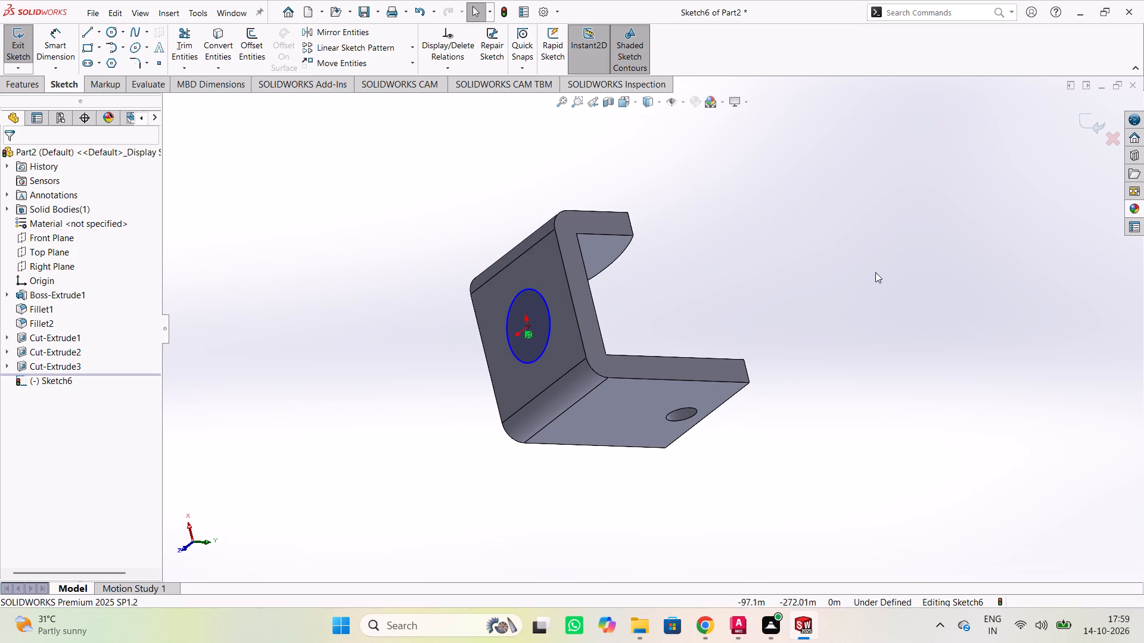
Examine the inner faces of both arms, their holes and the slanted U profile around the base.
middle_drag(838, 248, 748, 479)
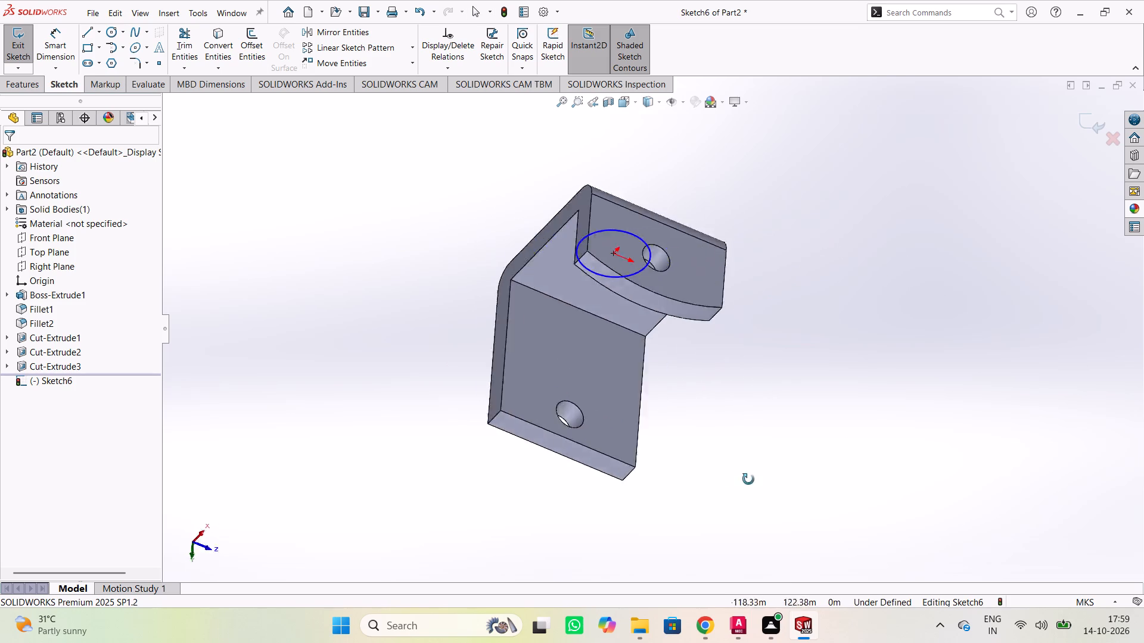
middle_drag(748, 479, 779, 260)
middle_drag(982, 295, 747, 374)
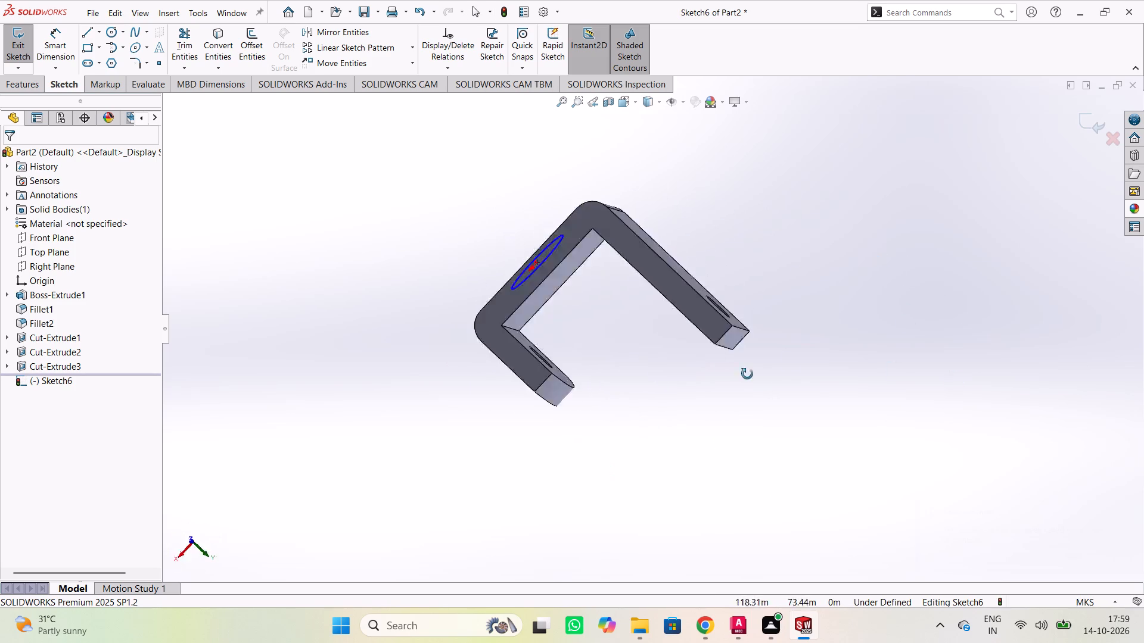
middle_drag(747, 374, 764, 369)
middle_drag(803, 363, 626, 398)
middle_drag(867, 416, 640, 503)
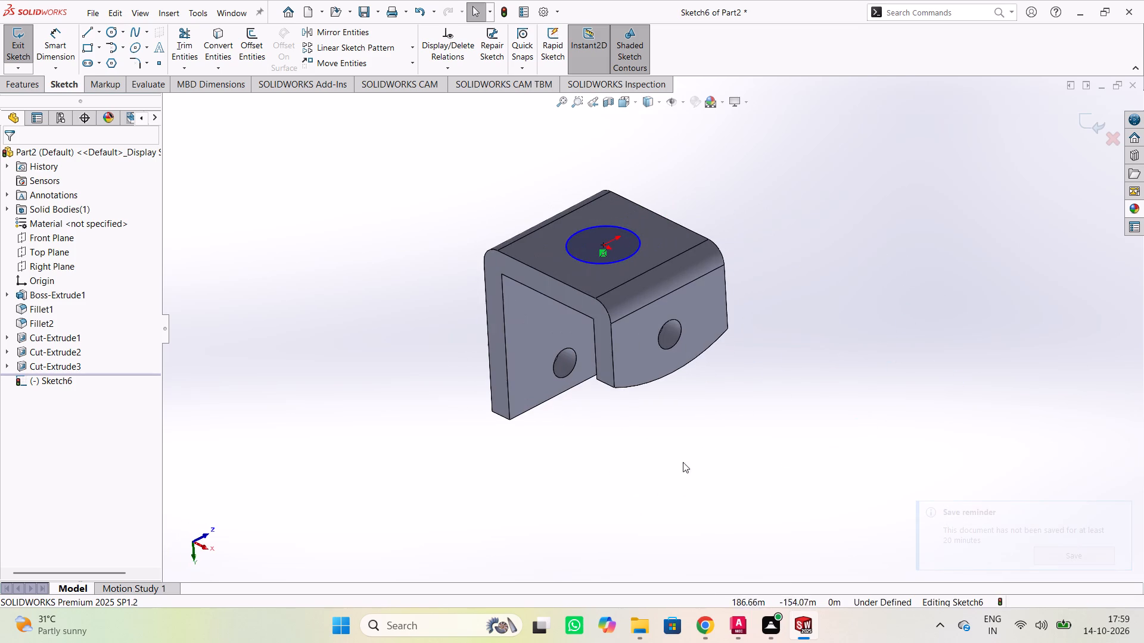
middle_drag(841, 276, 660, 306)
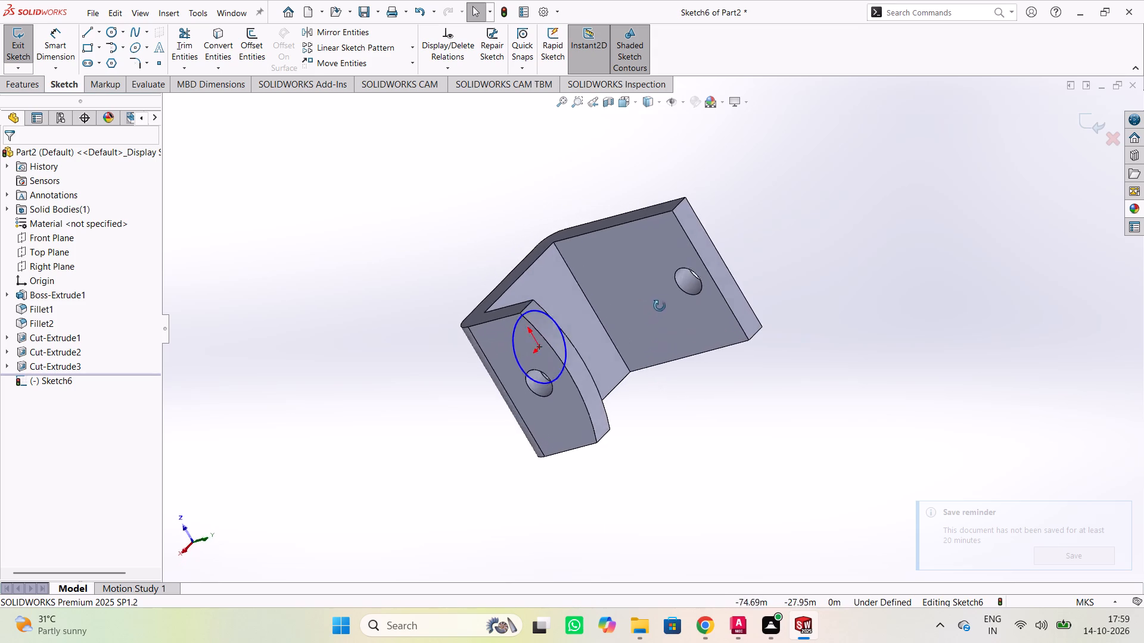
middle_drag(660, 306, 686, 279)
middle_drag(700, 270, 882, 347)
scroll(885, 352, up, 1)
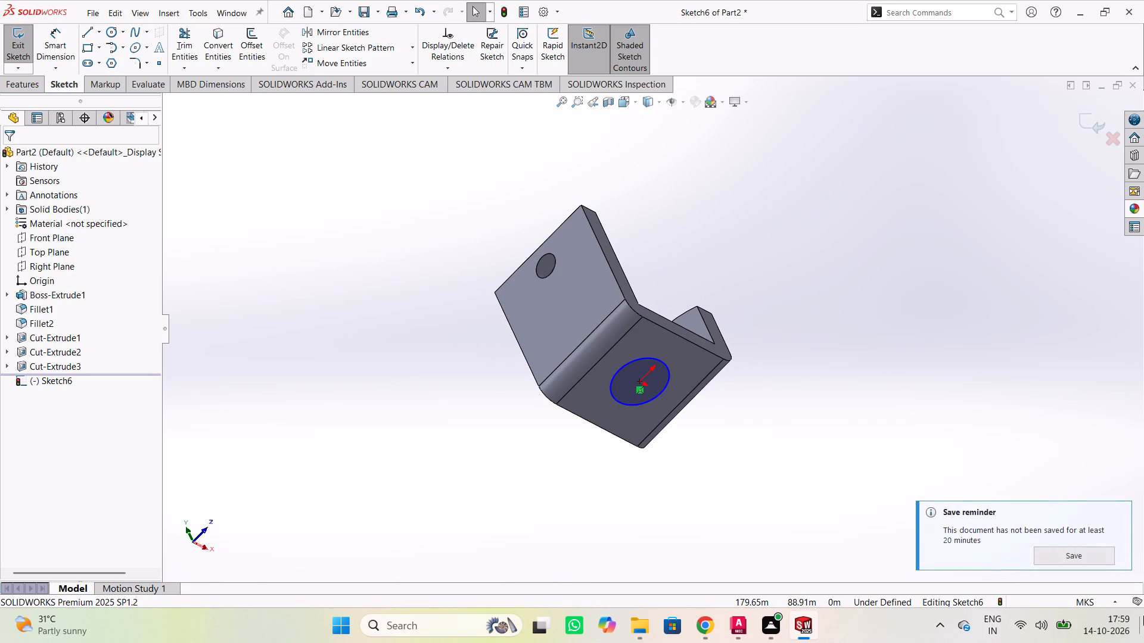
Check the long arm's outer face, the side profile and the base circle's position between the two rounded bends.
middle_drag(769, 220, 628, 274)
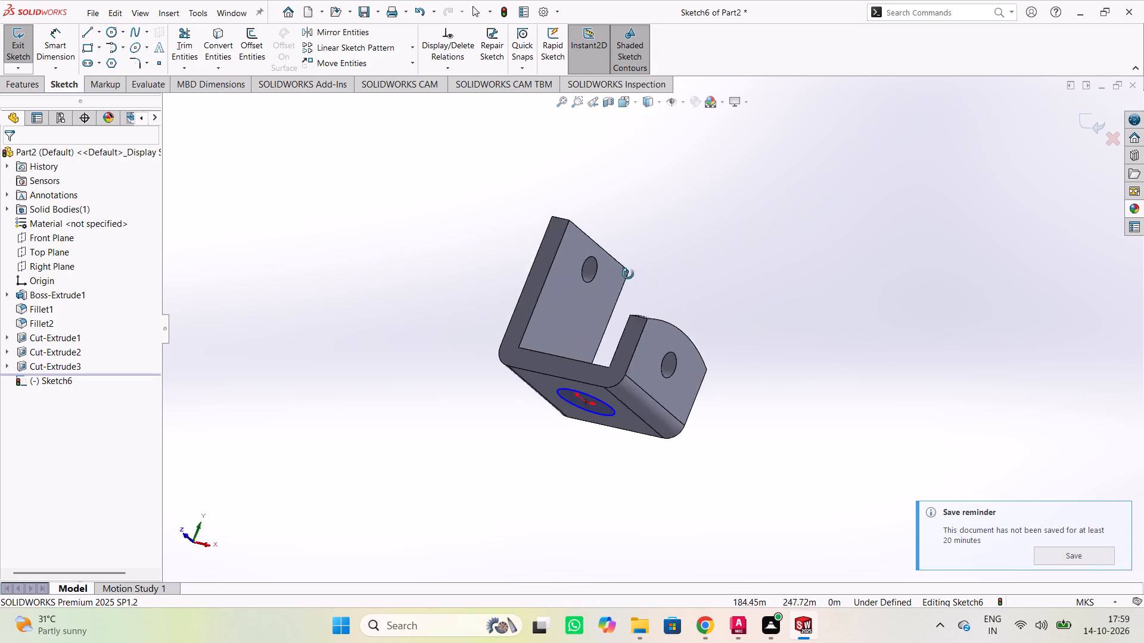
middle_drag(628, 274, 825, 256)
middle_drag(853, 260, 808, 334)
middle_drag(808, 334, 837, 267)
middle_drag(831, 365, 840, 291)
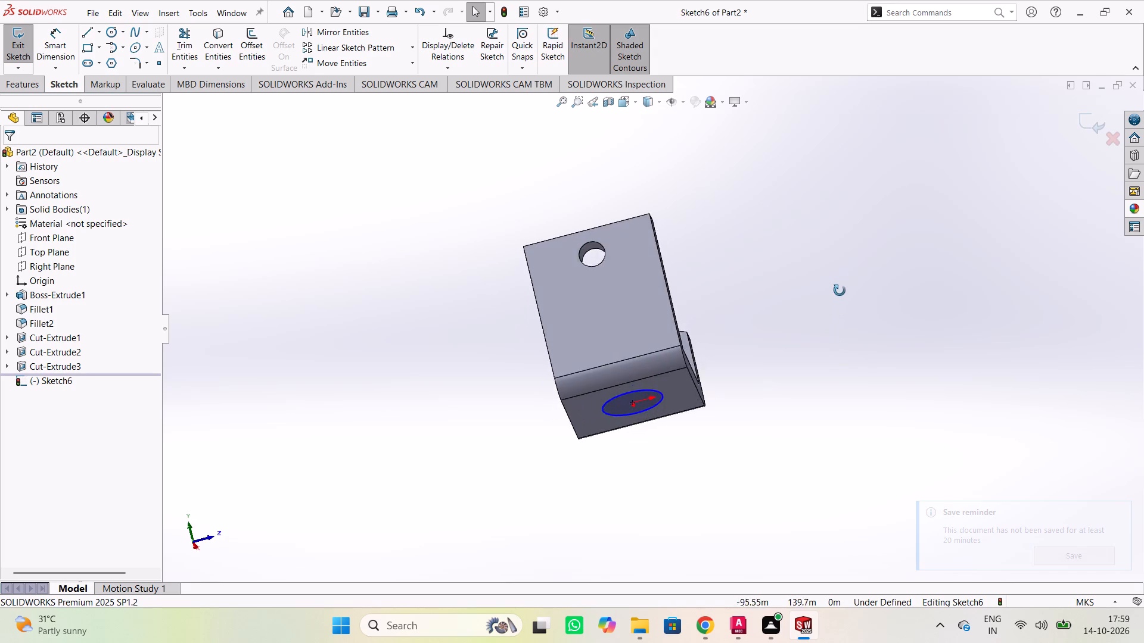
middle_drag(840, 291, 844, 242)
middle_drag(818, 448, 918, 249)
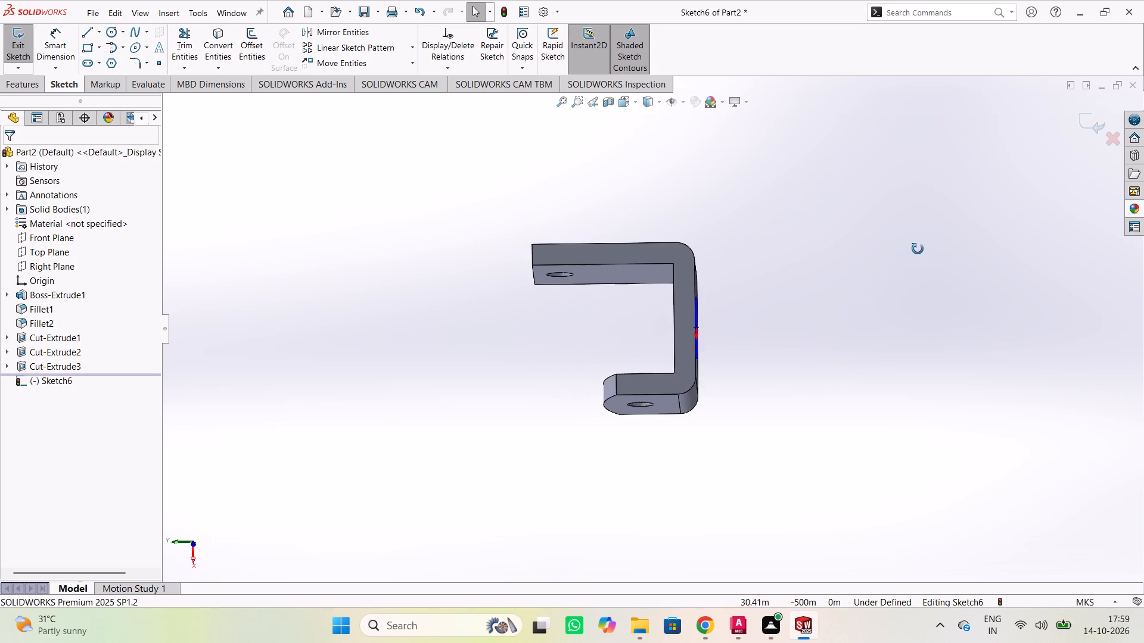
middle_drag(918, 249, 795, 267)
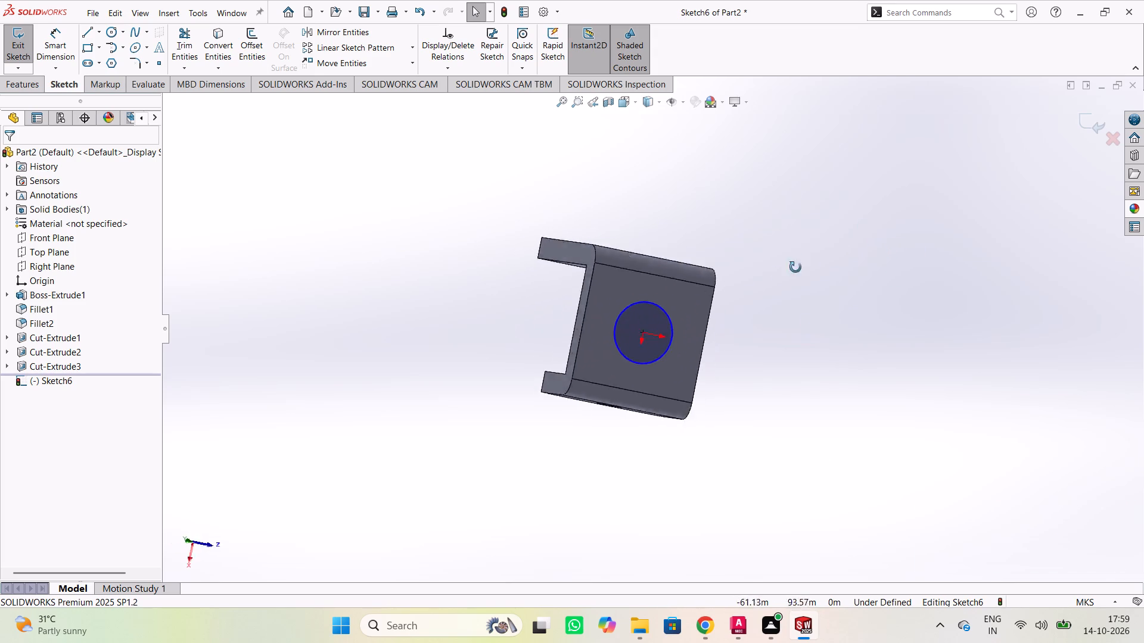
middle_drag(795, 267, 707, 332)
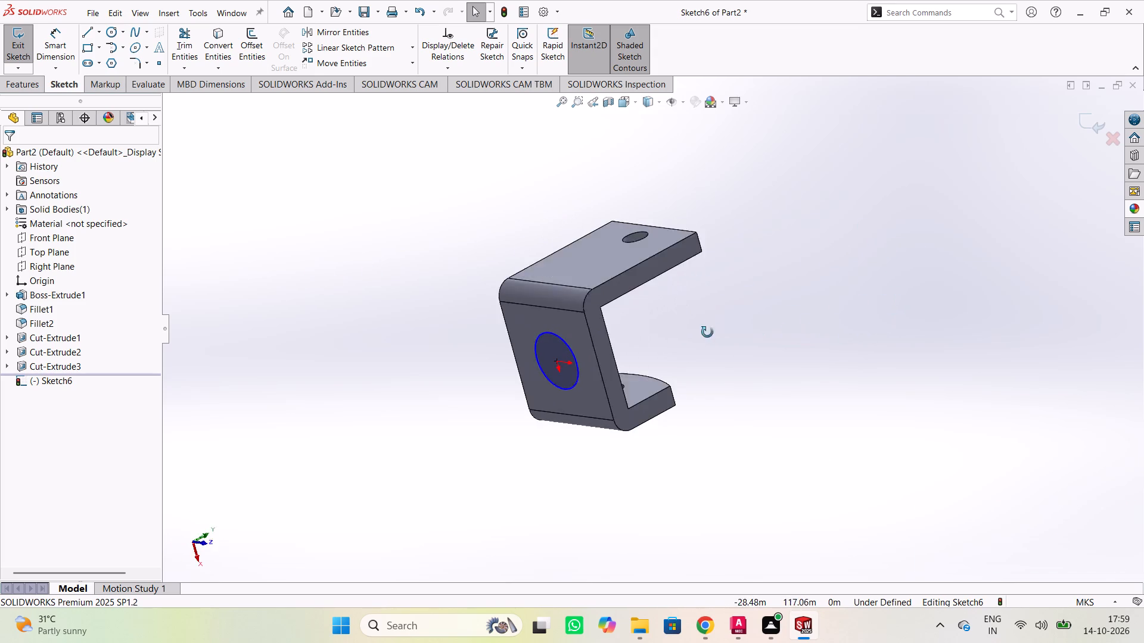
middle_drag(707, 332, 813, 248)
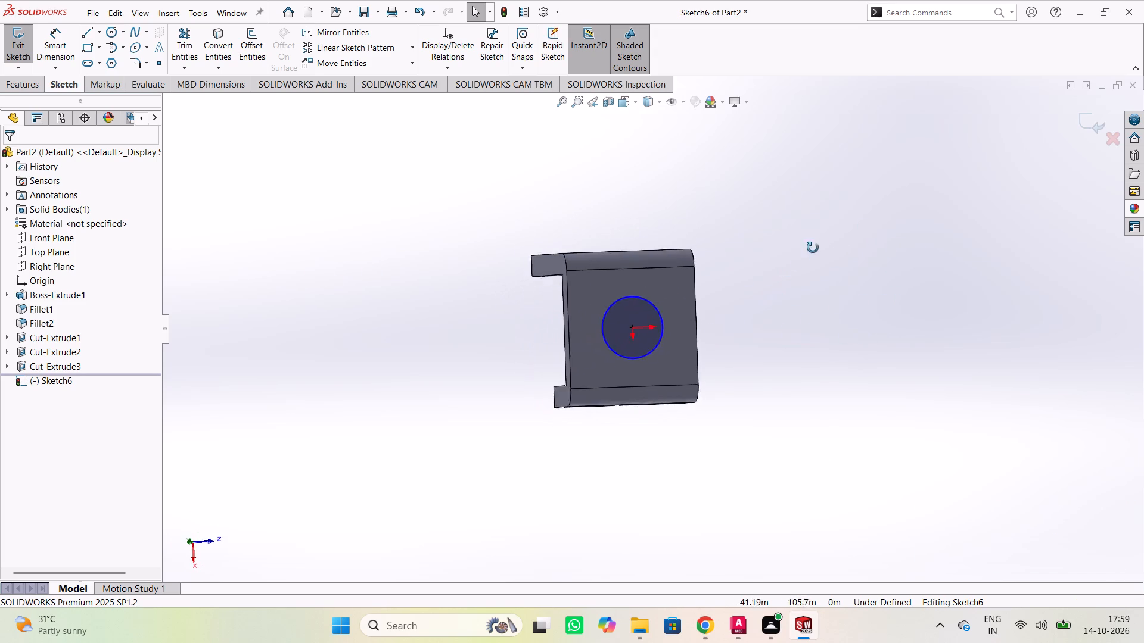
middle_drag(813, 248, 854, 219)
middle_drag(835, 276, 857, 244)
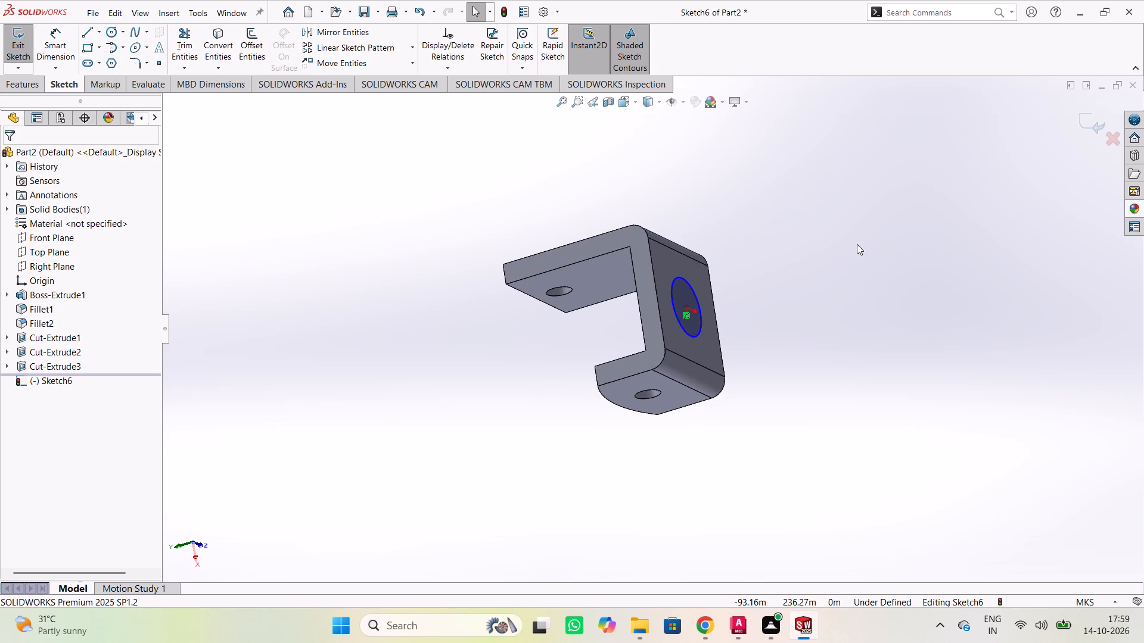
scroll(857, 244, up, 1)
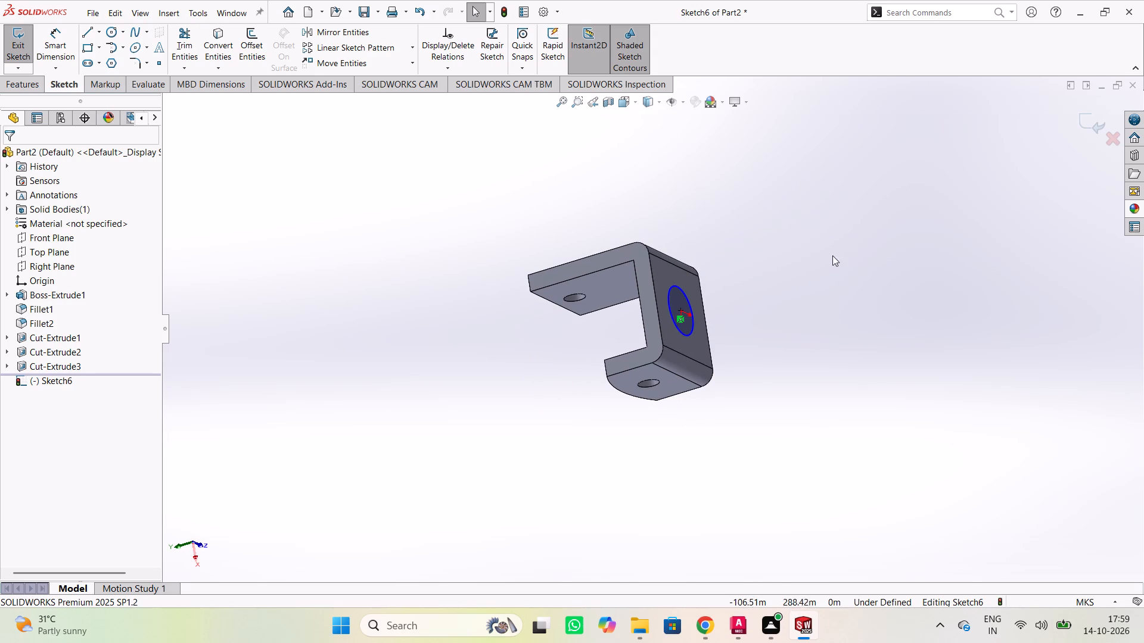
Examine the base's outer face and its circle at different zoom levels, with the interior between the arms.
middle_drag(785, 239, 568, 280)
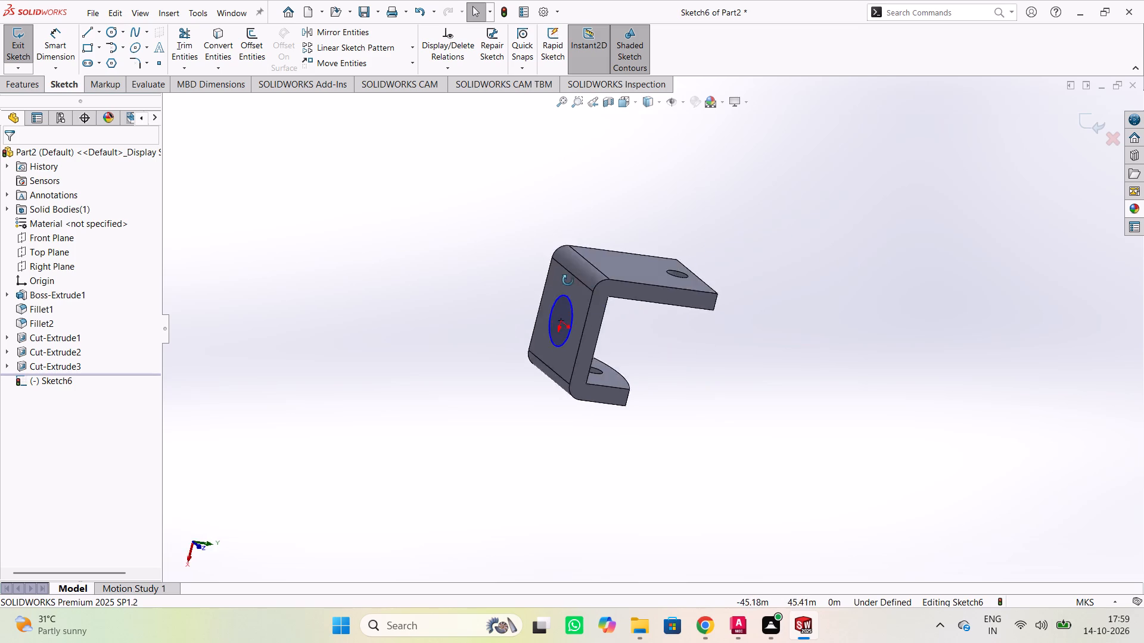
middle_drag(568, 280, 671, 347)
middle_drag(692, 341, 725, 328)
middle_drag(792, 311, 803, 310)
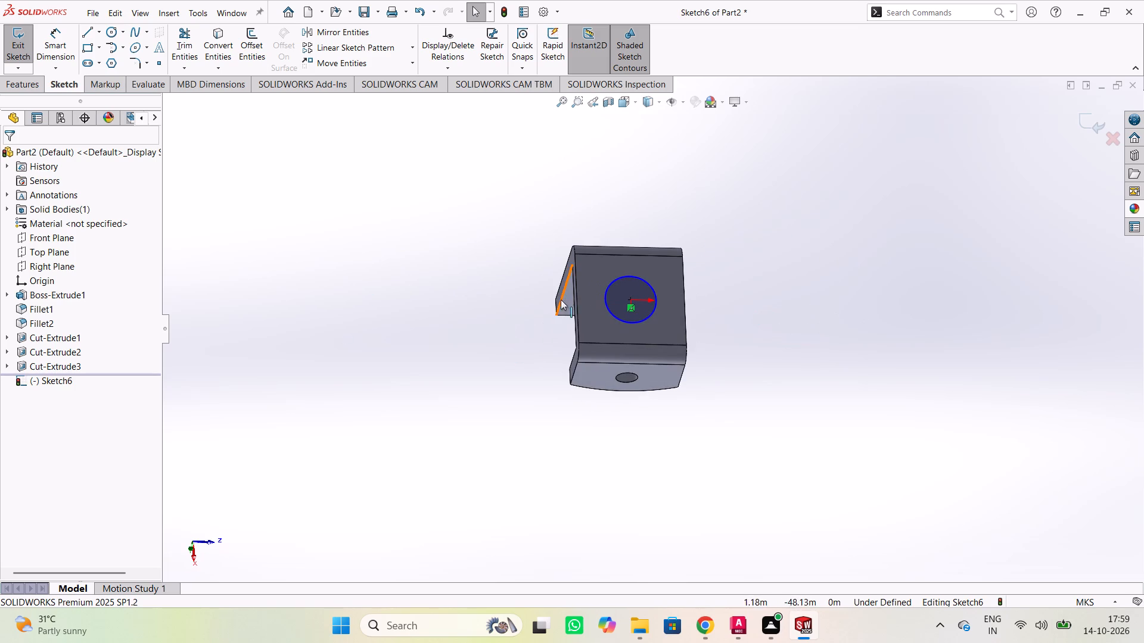
scroll(582, 271, up, 3)
scroll(621, 248, down, 6)
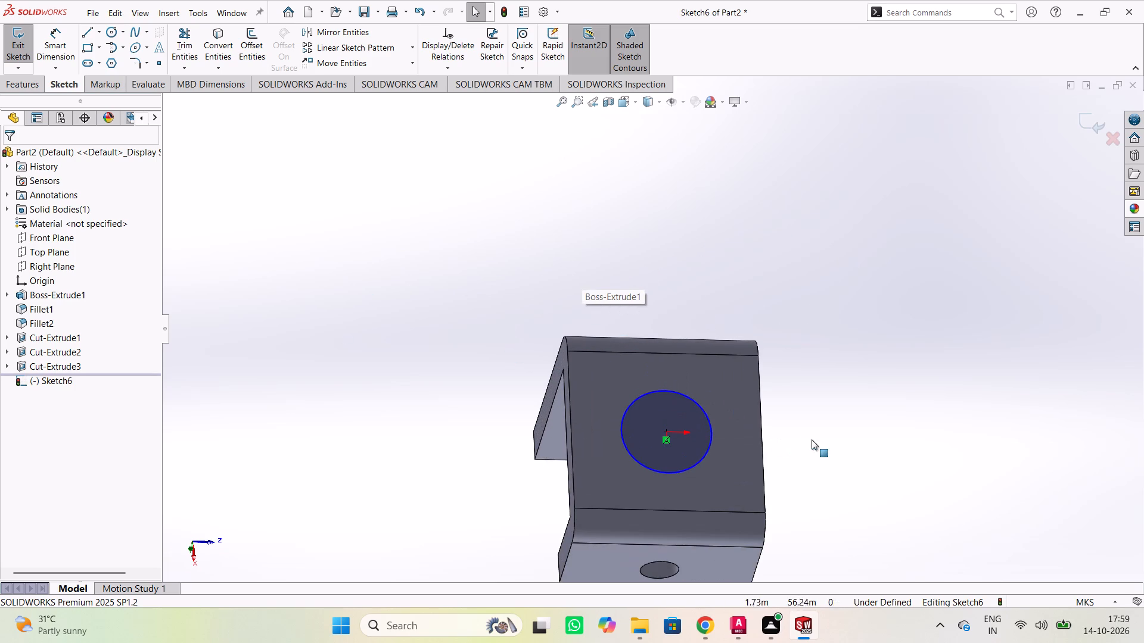
middle_drag(831, 439, 641, 410)
scroll(753, 429, up, 1)
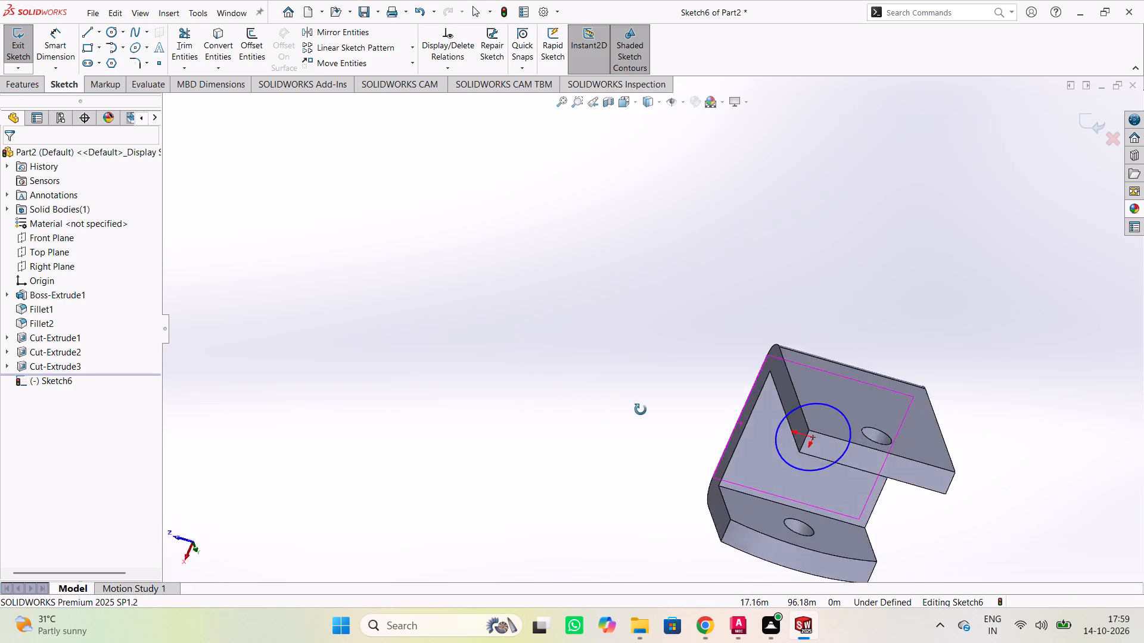
middle_drag(641, 410, 897, 413)
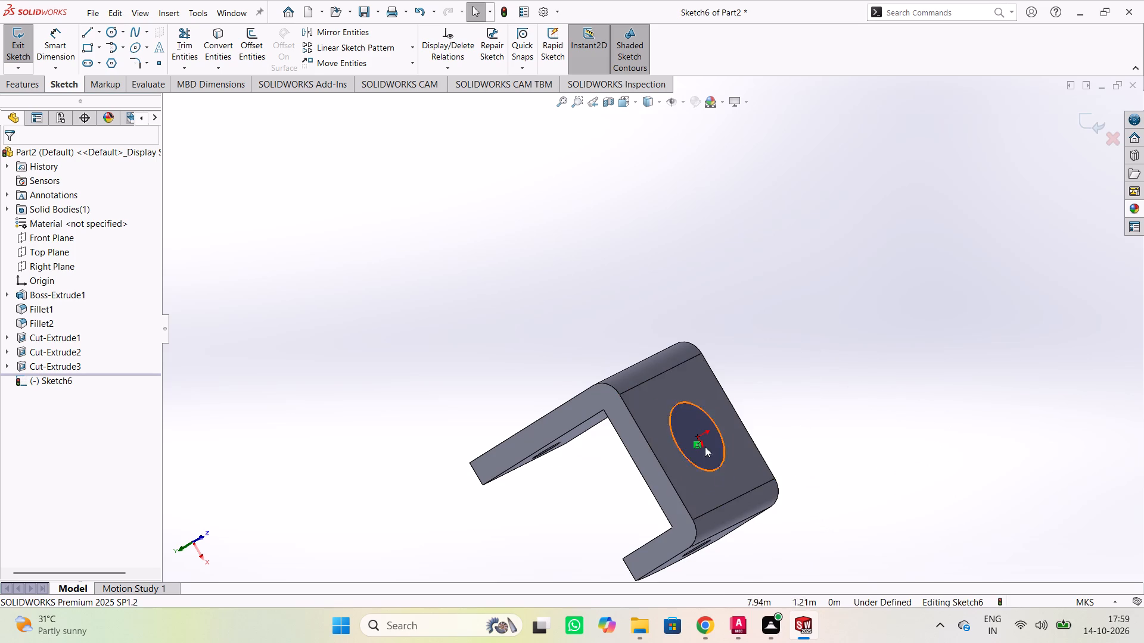
scroll(686, 430, down, 3)
scroll(555, 498, up, 2)
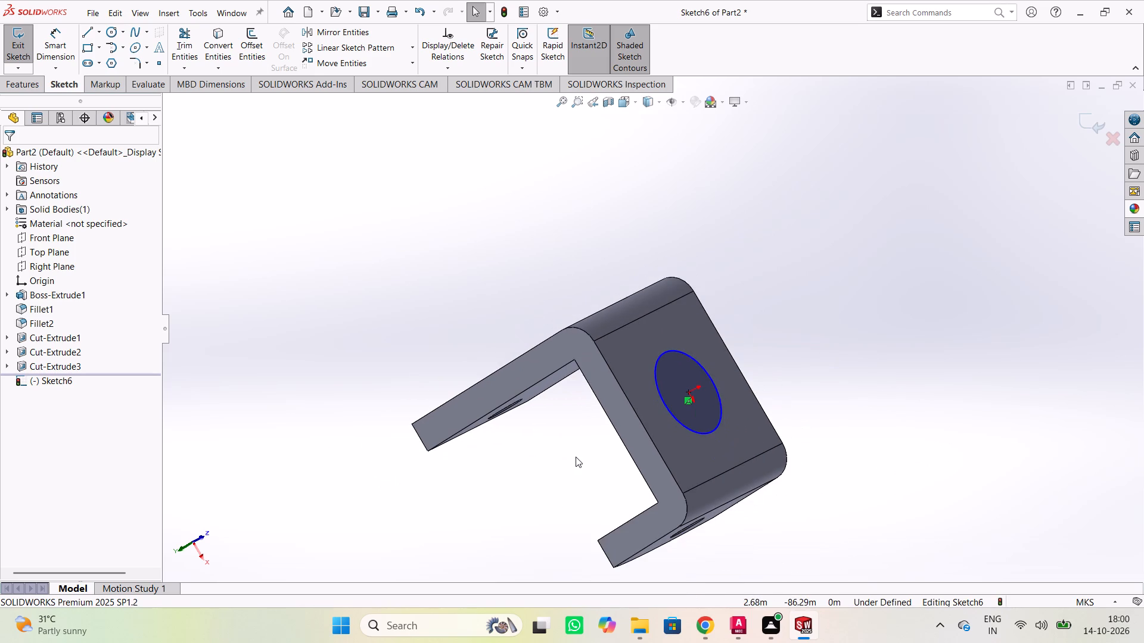
Review the base circle together with both arm holes and the short arm's bend, including up close.
middle_click(843, 351)
middle_click(843, 351)
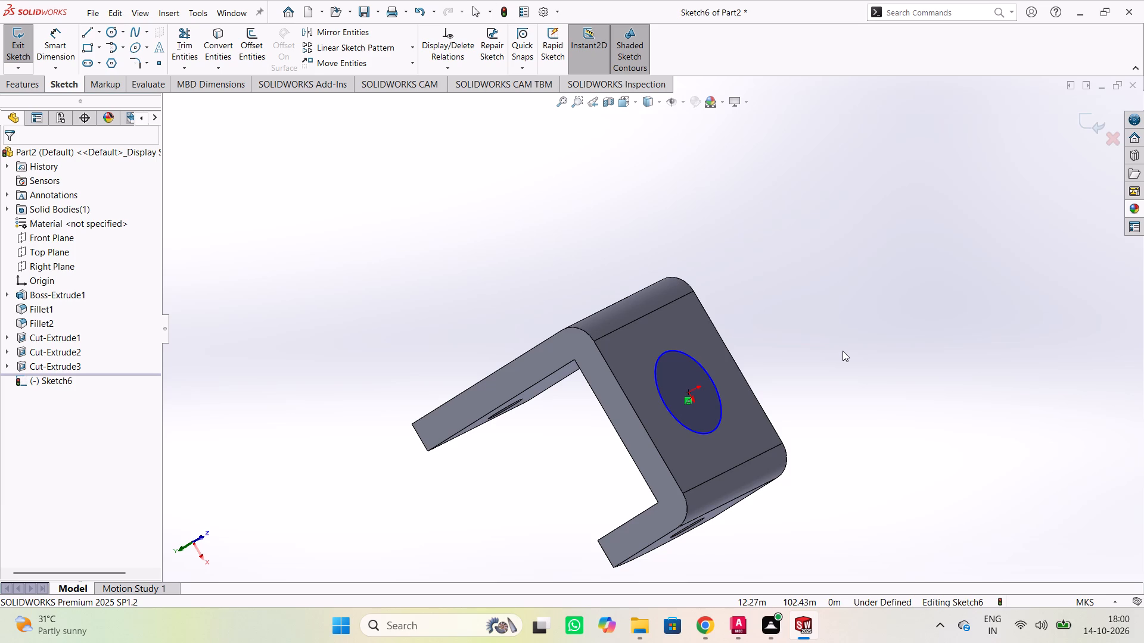
middle_drag(843, 351, 720, 404)
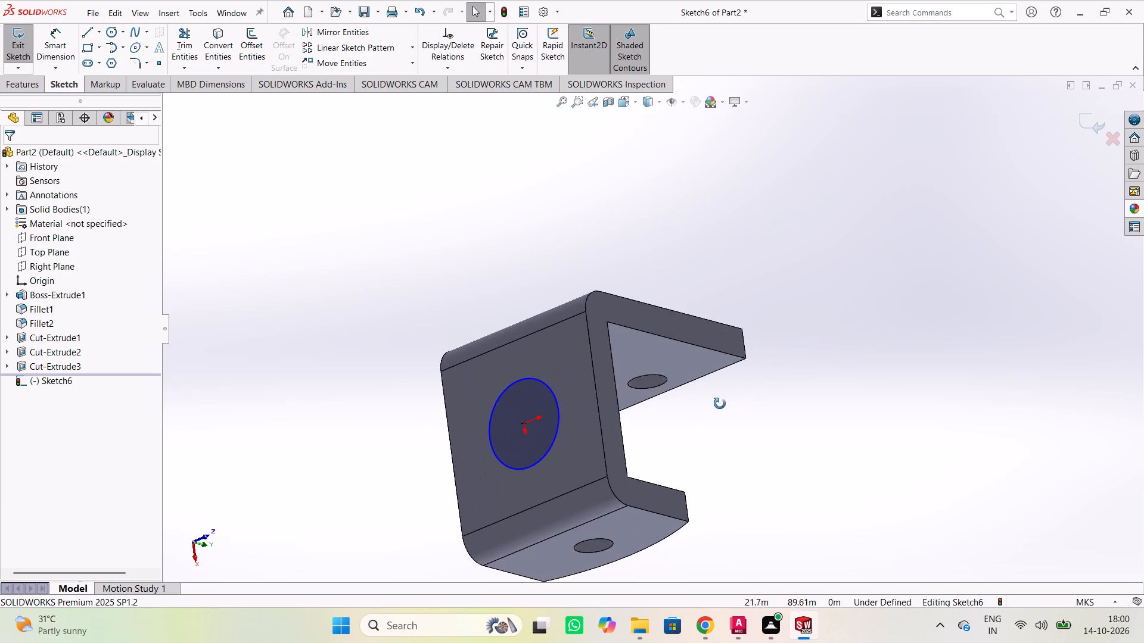
middle_drag(720, 404, 838, 263)
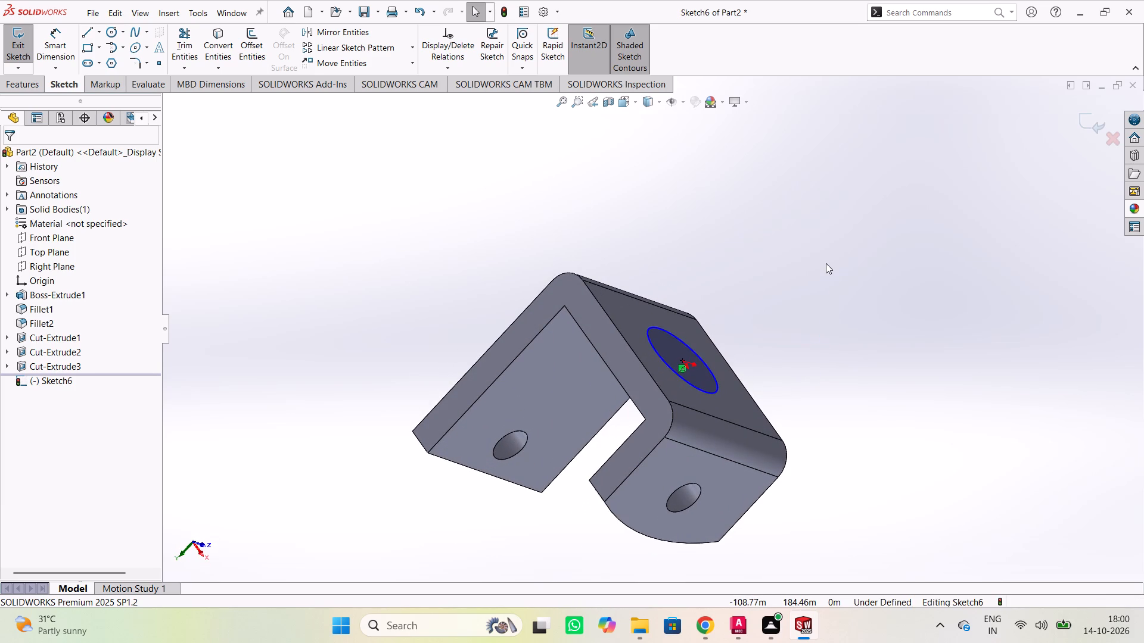
scroll(829, 370, up, 2)
scroll(819, 348, down, 4)
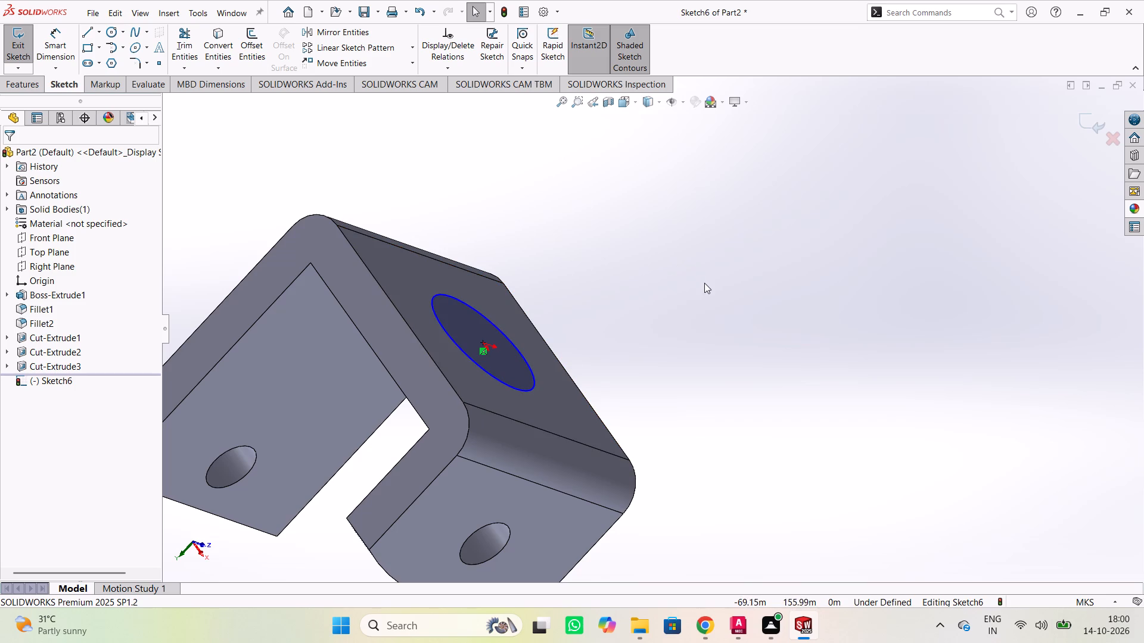
Inspect the base face's edges and circle up close, along with the inner base face and both arms' outer faces.
middle_drag(704, 284, 752, 286)
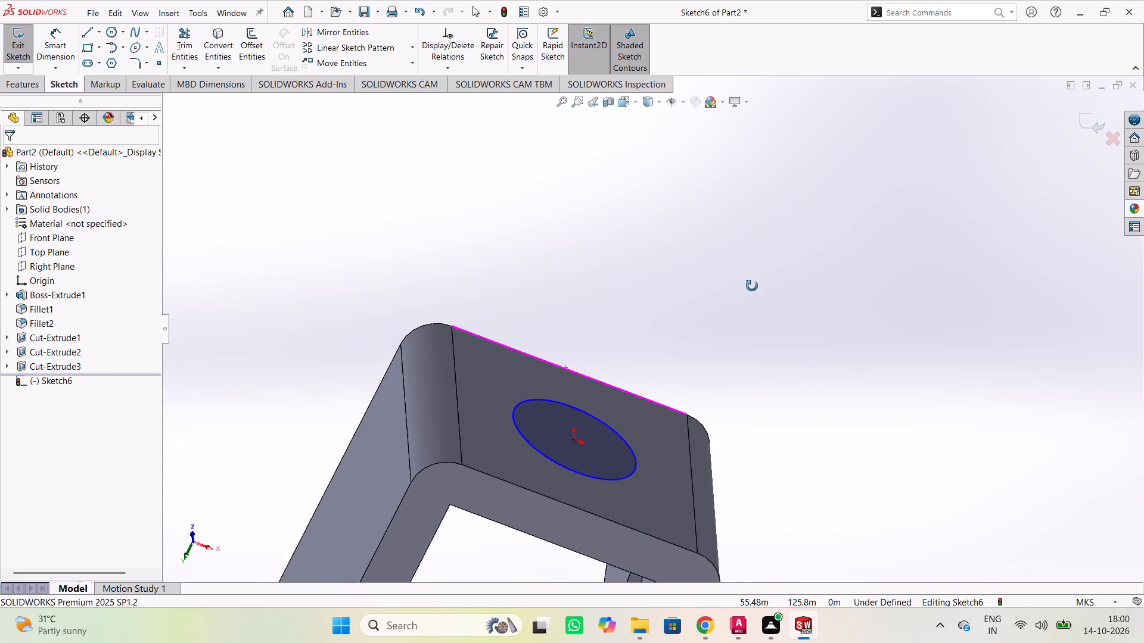
middle_drag(752, 286, 730, 236)
scroll(613, 301, down, 1)
scroll(623, 335, up, 3)
middle_drag(715, 361, 626, 416)
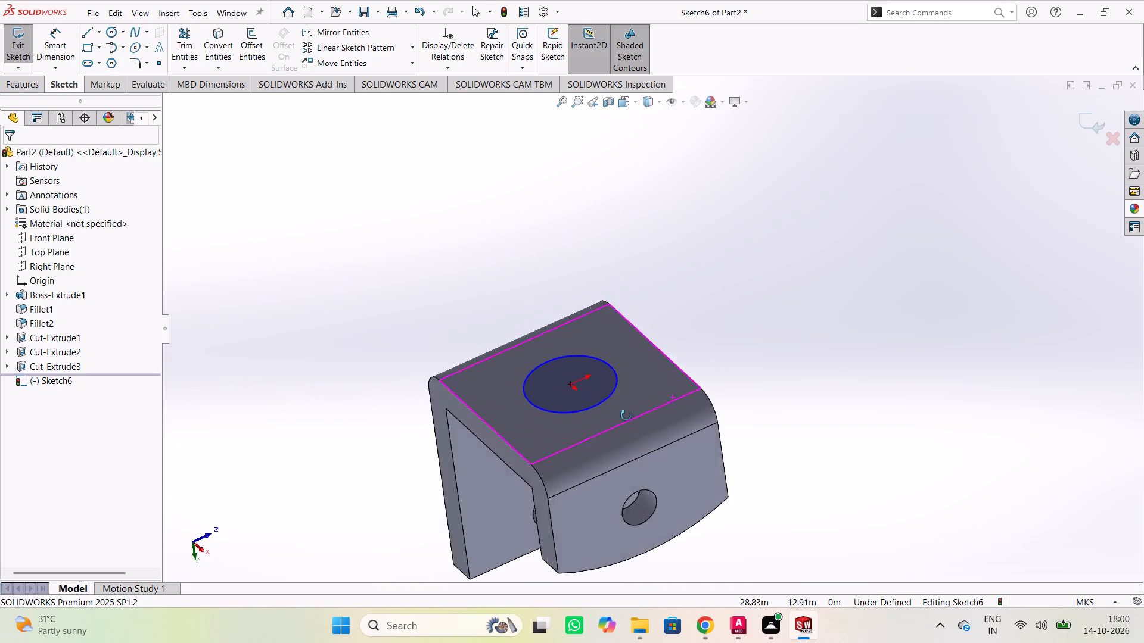
middle_drag(626, 416, 692, 519)
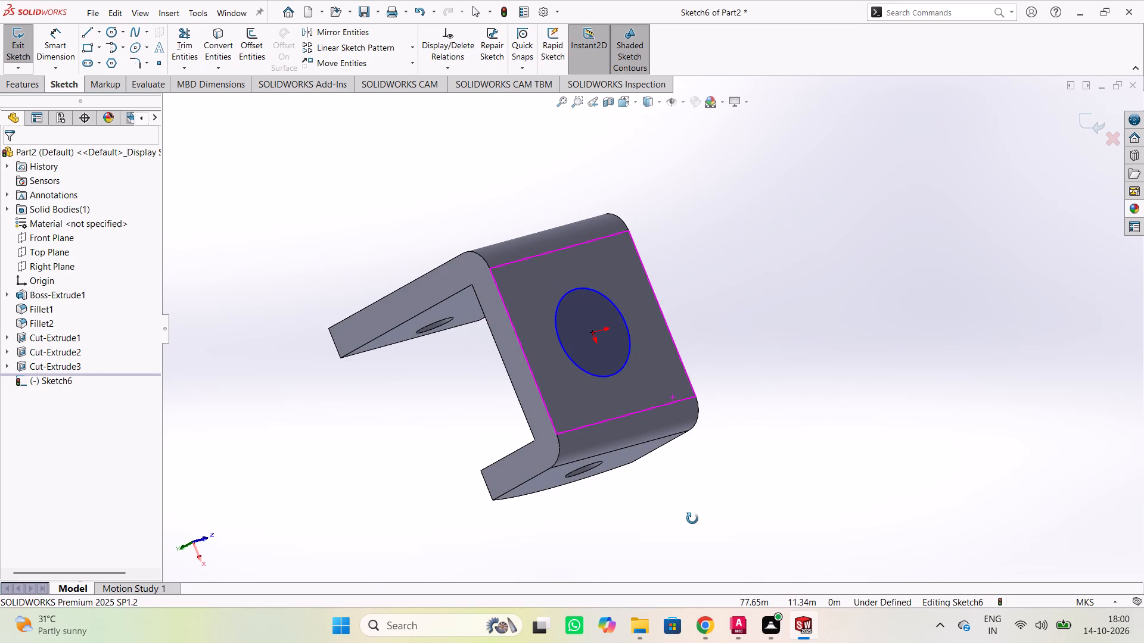
middle_drag(692, 519, 813, 380)
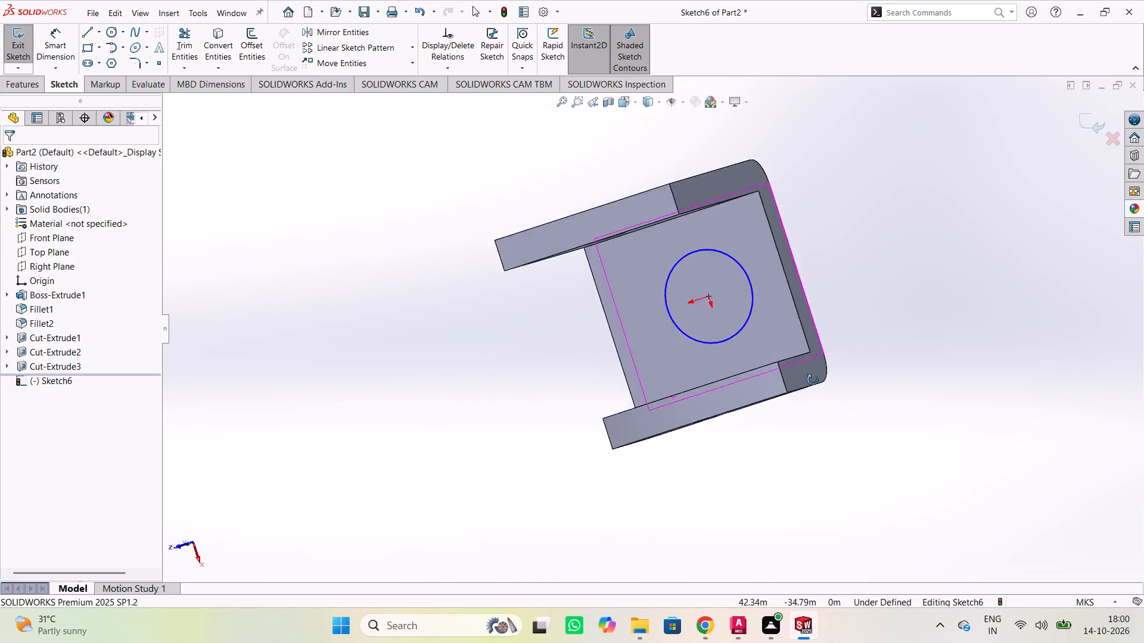
middle_drag(813, 380, 807, 269)
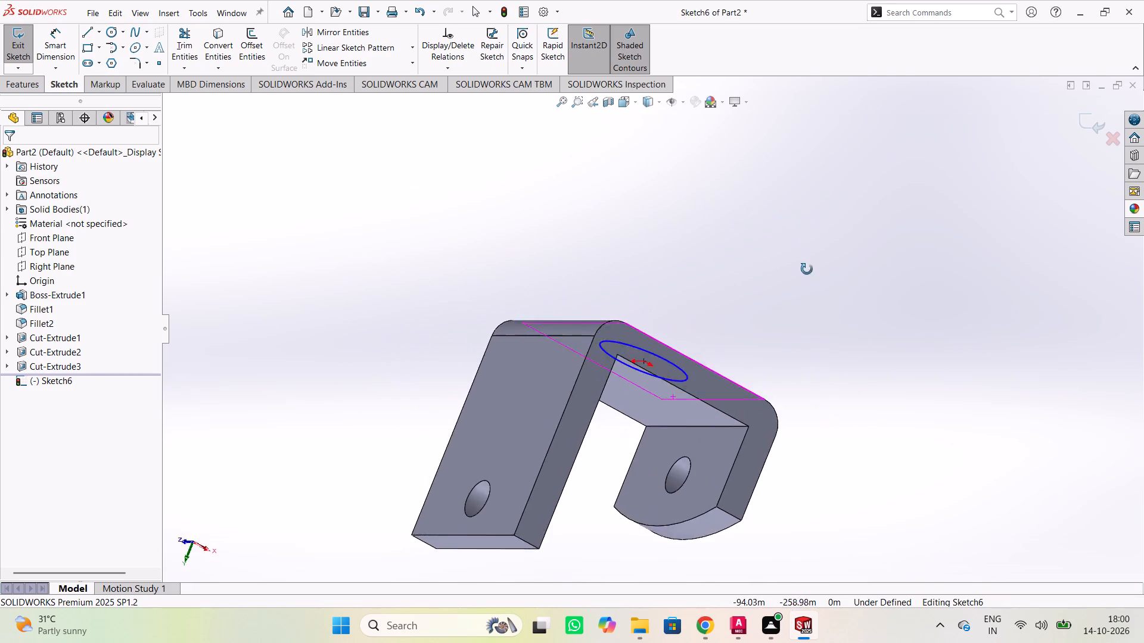
middle_drag(807, 269, 371, 391)
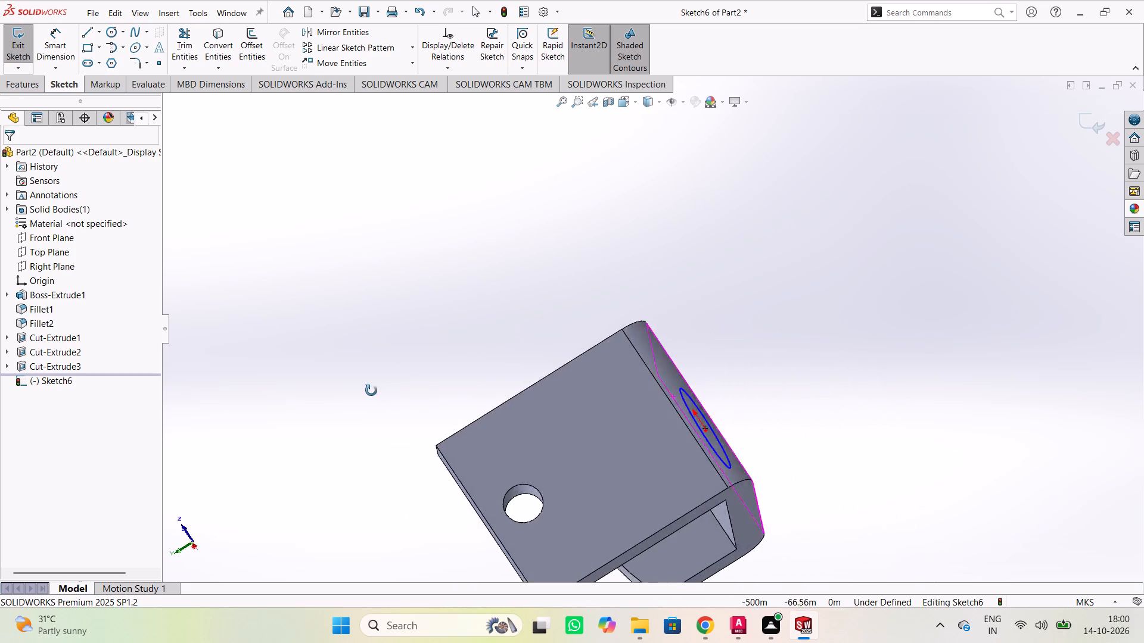
middle_drag(371, 391, 278, 252)
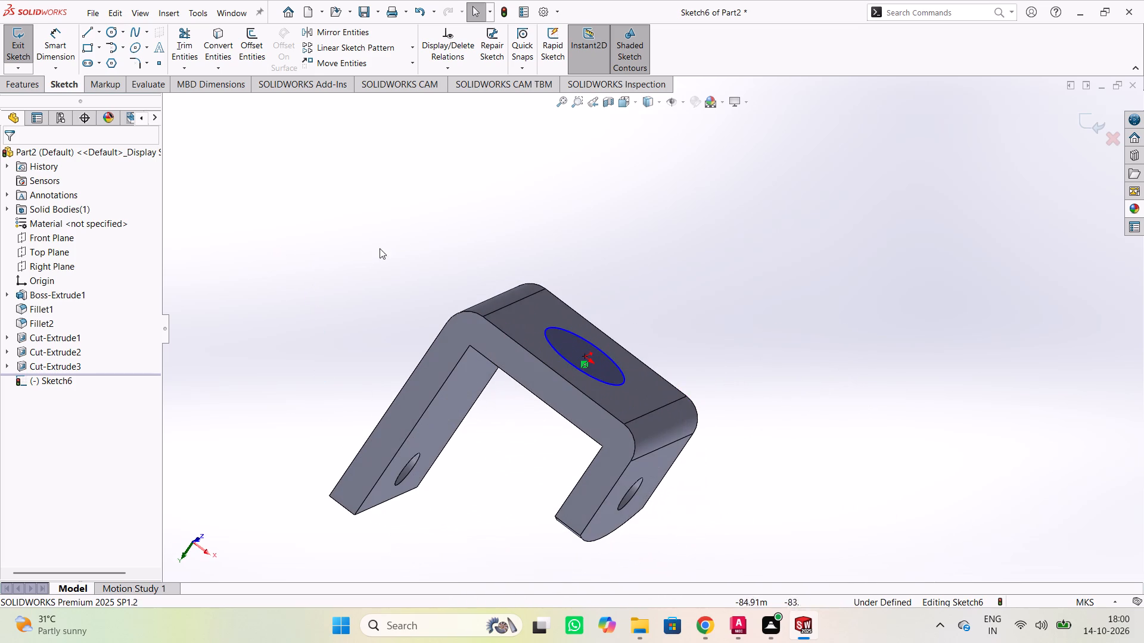
middle_drag(762, 266, 717, 299)
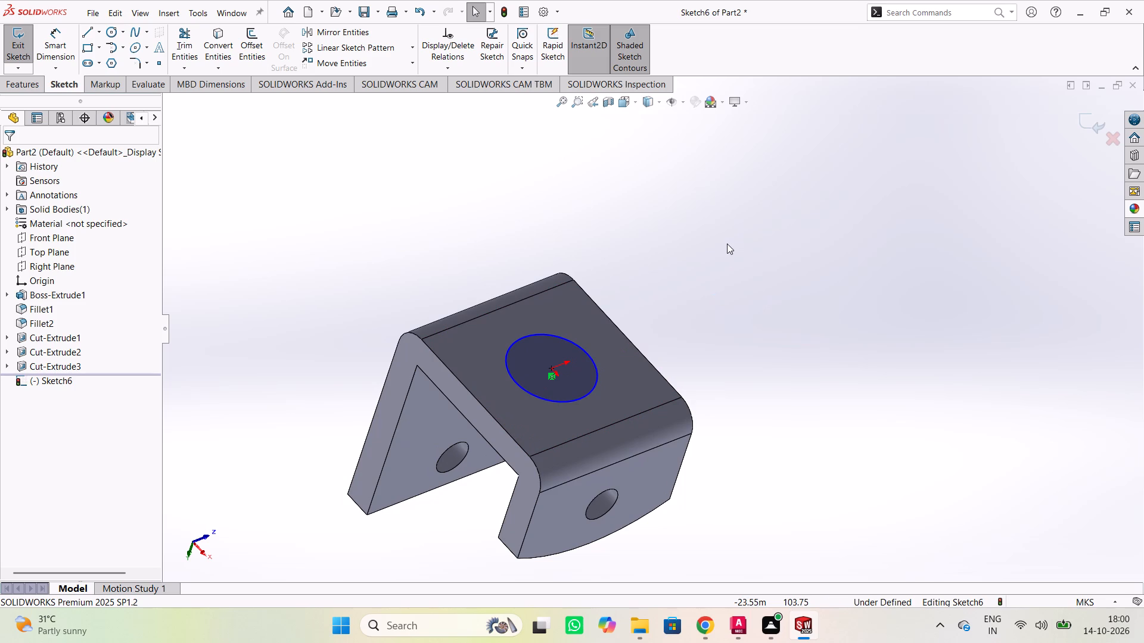
Inspect the inner base face with its circle and the hole in each arm from several angles.
scroll(727, 244, up, 1)
middle_drag(727, 244, 472, 313)
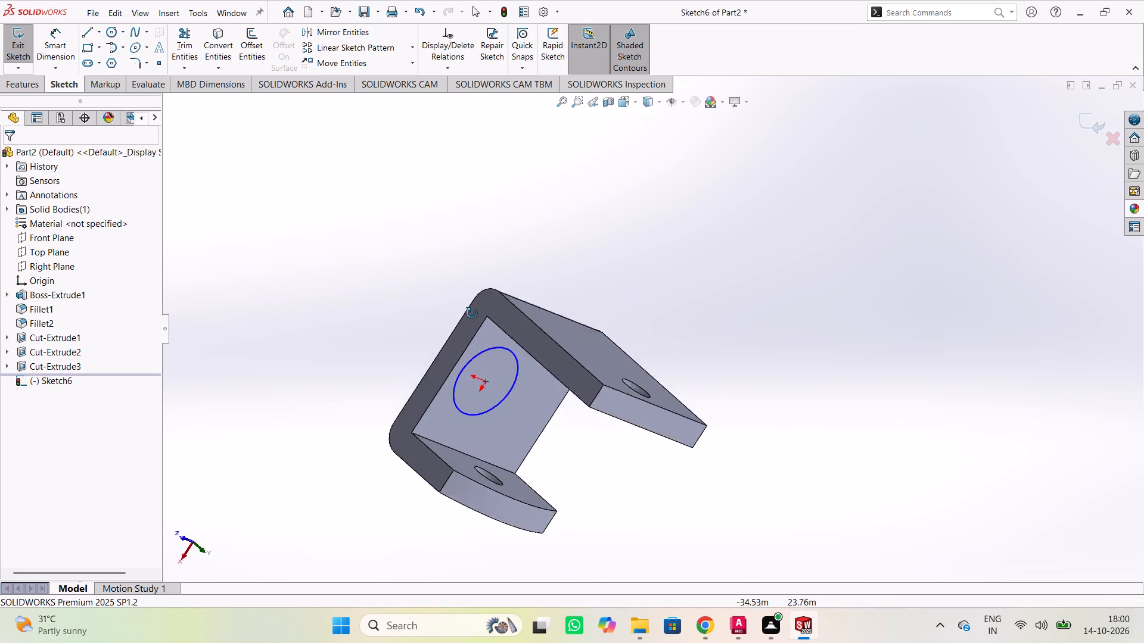
middle_drag(472, 313, 909, 230)
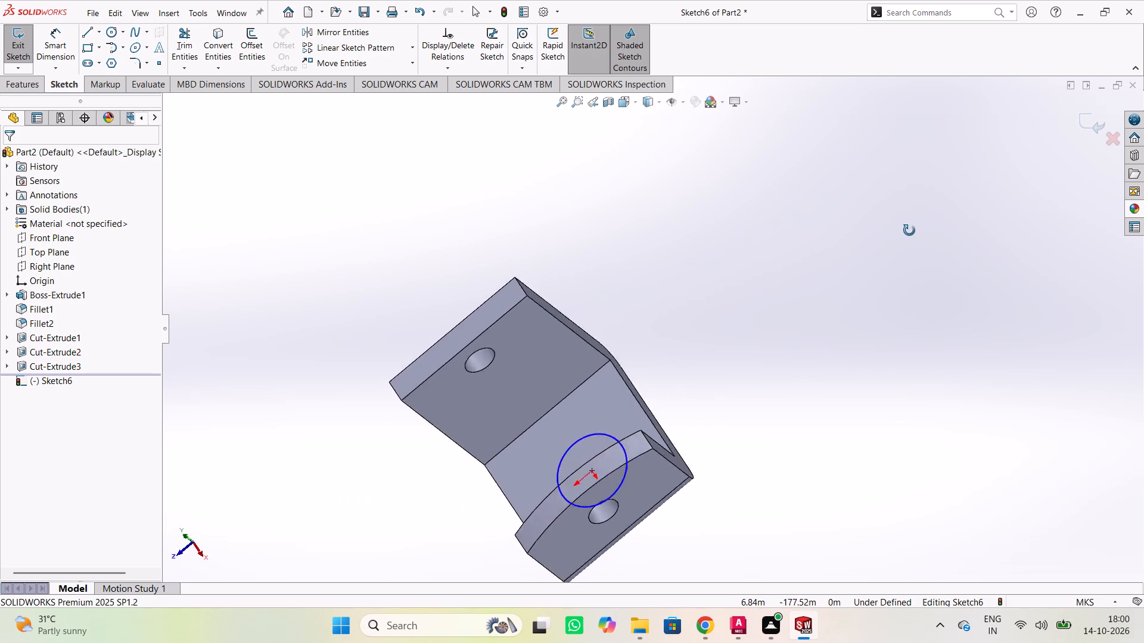
middle_drag(909, 230, 809, 324)
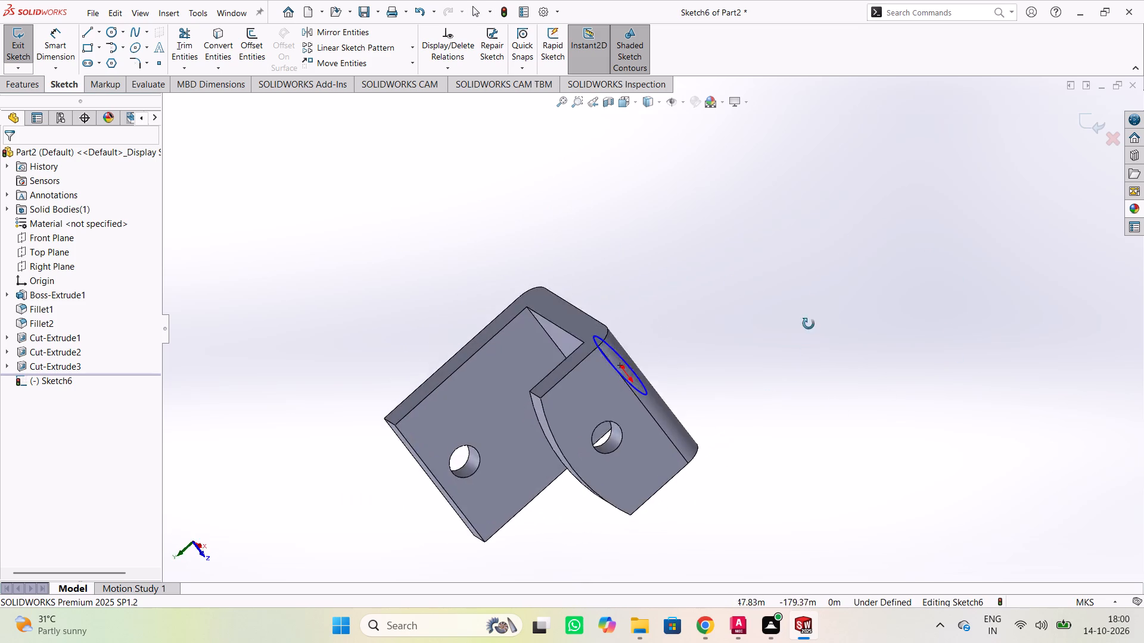
middle_drag(809, 324, 903, 209)
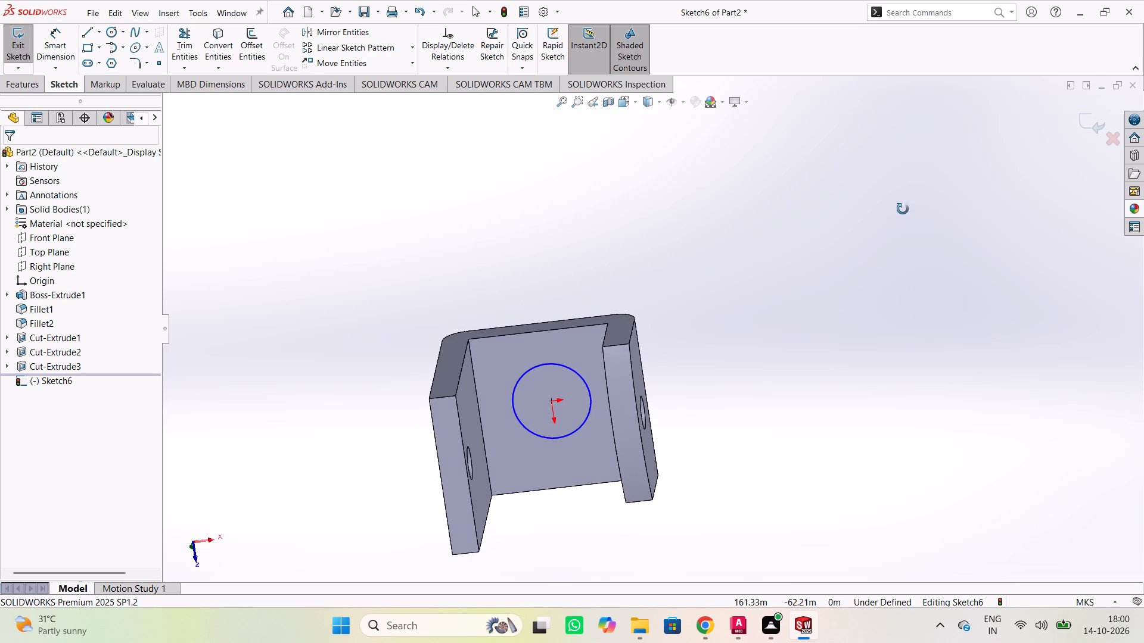
middle_drag(903, 209, 772, 263)
scroll(576, 394, up, 1)
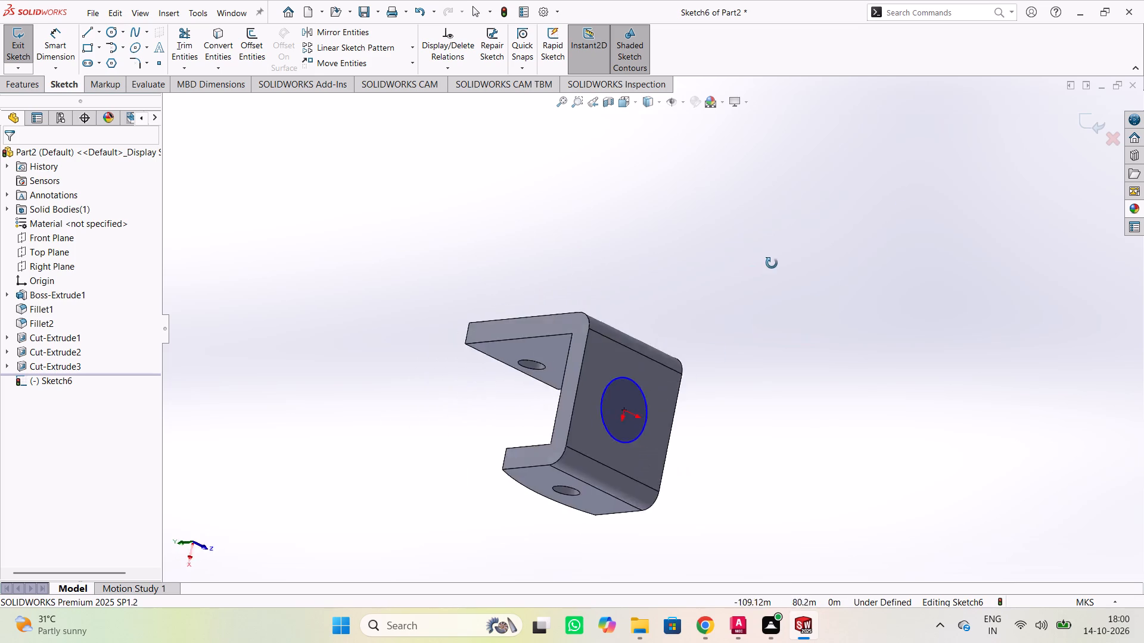
middle_drag(772, 263, 704, 474)
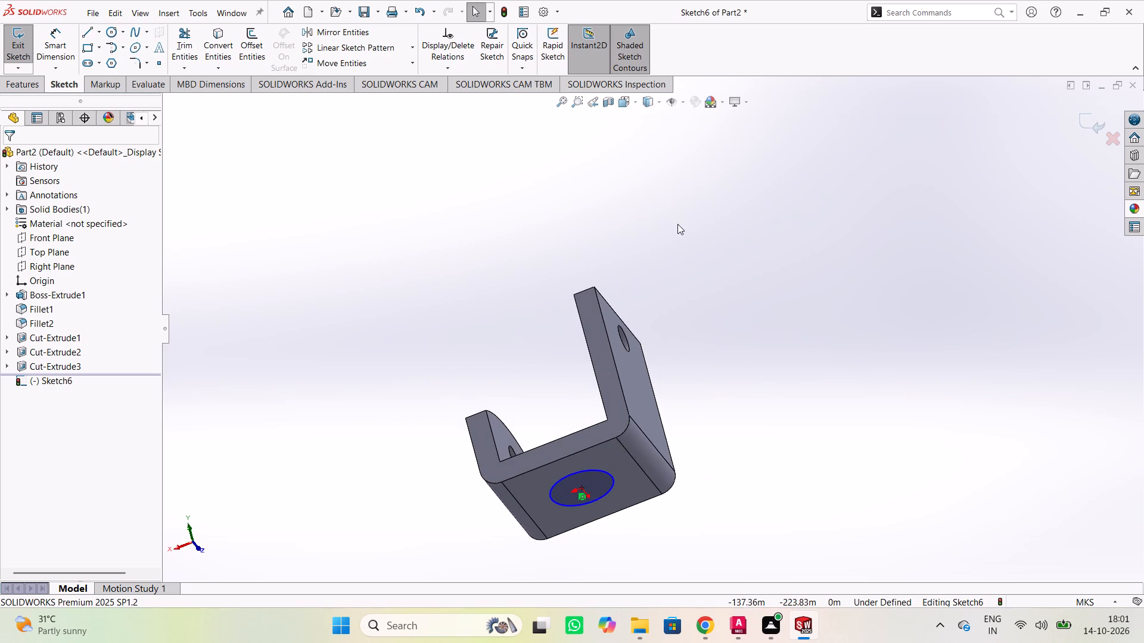
middle_drag(677, 224, 714, 430)
middle_drag(636, 223, 673, 313)
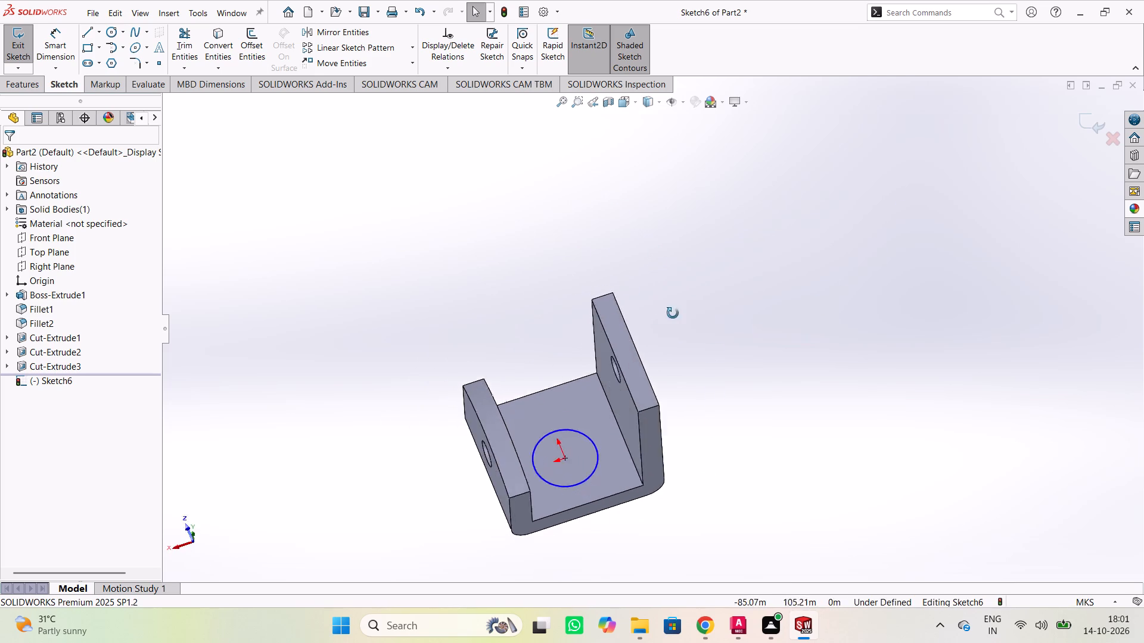
middle_drag(673, 313, 728, 302)
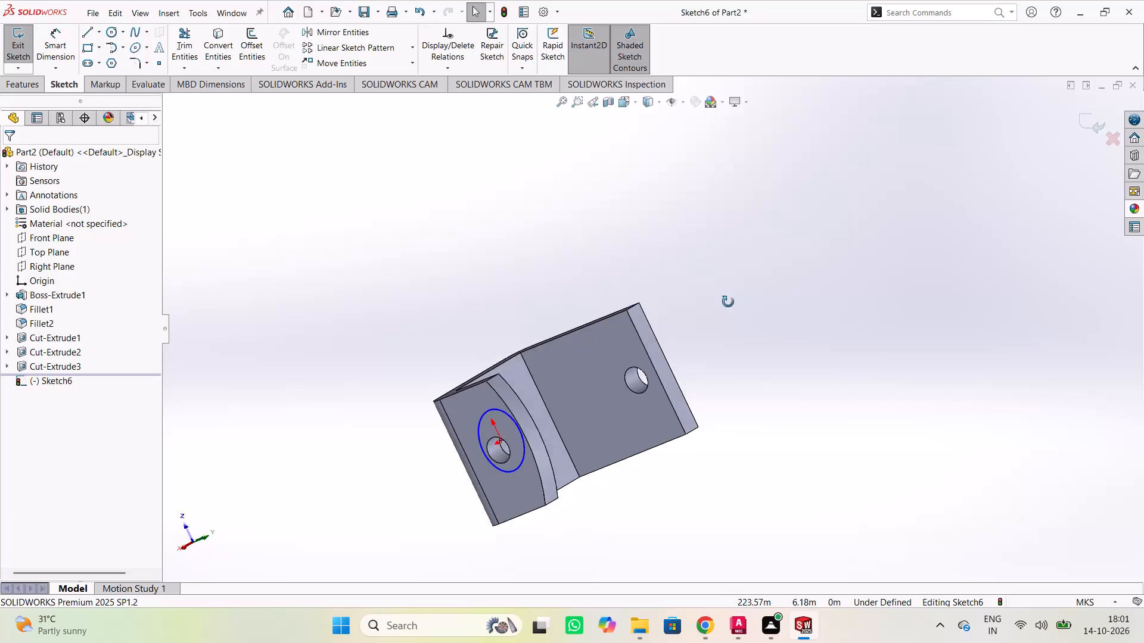
Check the base circle on the outer face, the long arm's outer face and the U-shaped side profile.
middle_drag(728, 302, 463, 329)
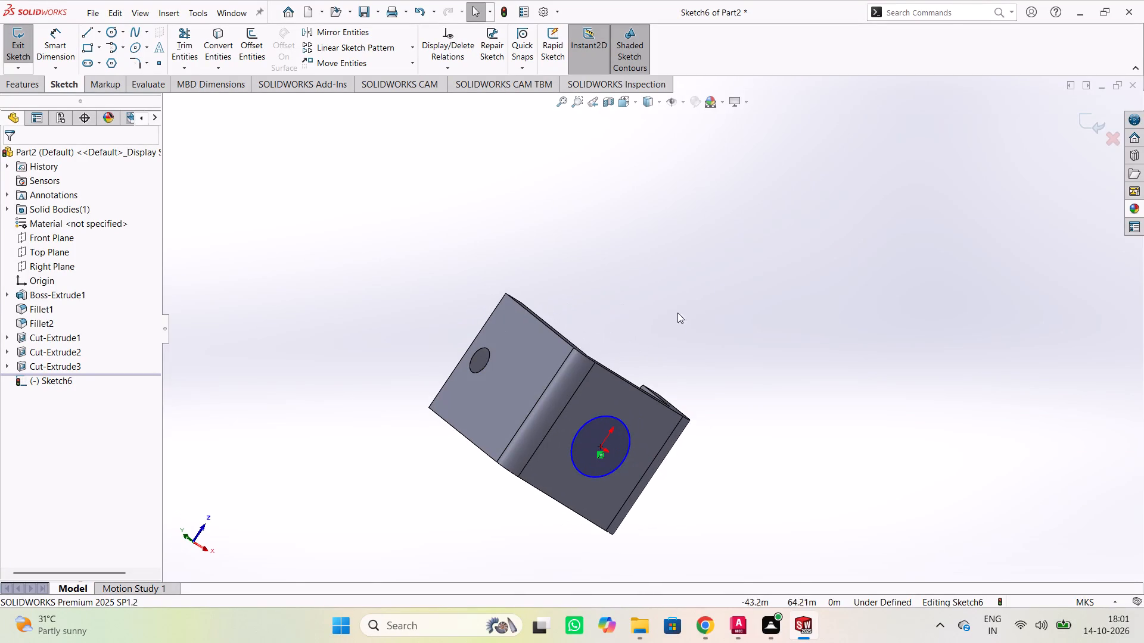
middle_drag(760, 295, 508, 283)
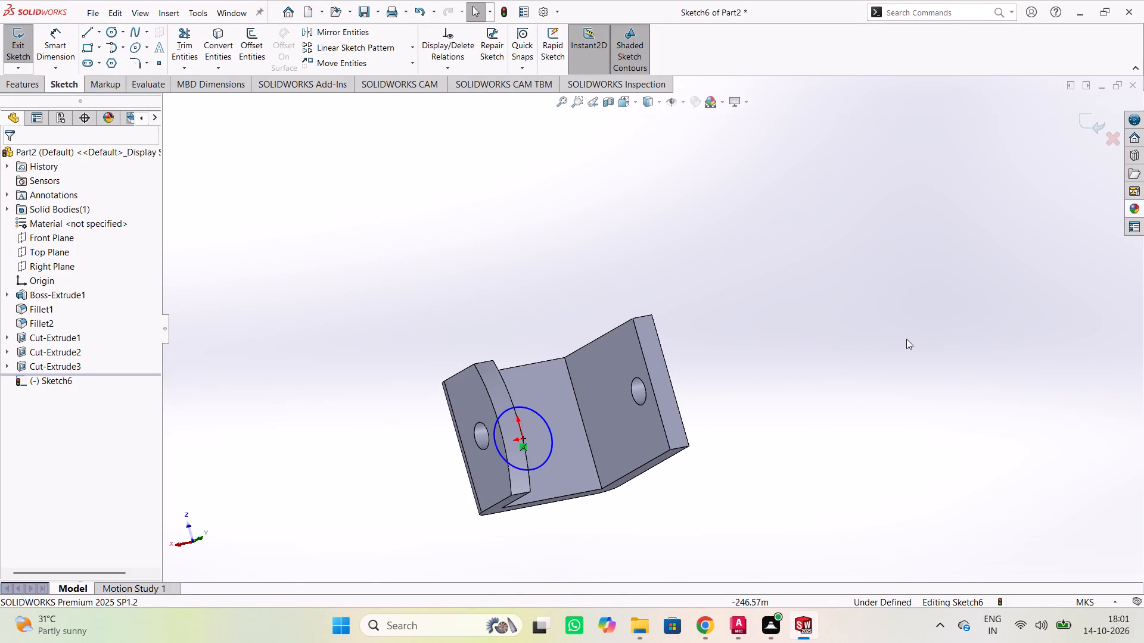
middle_drag(906, 339, 668, 277)
middle_drag(902, 370, 832, 355)
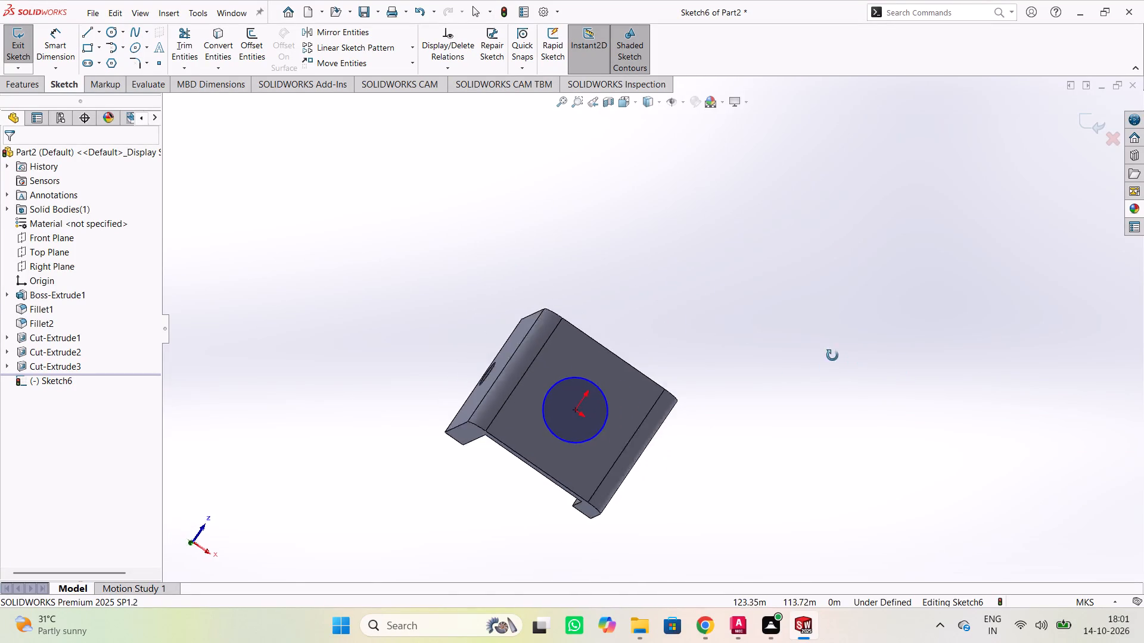
middle_drag(832, 355, 565, 219)
middle_drag(900, 316, 842, 329)
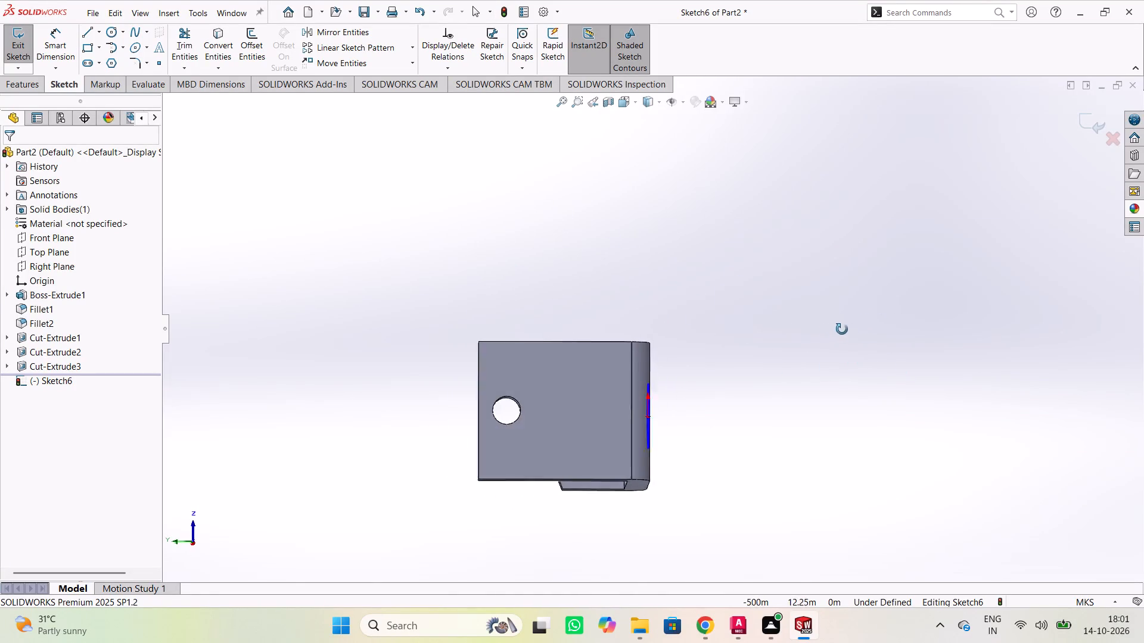
middle_drag(842, 329, 700, 295)
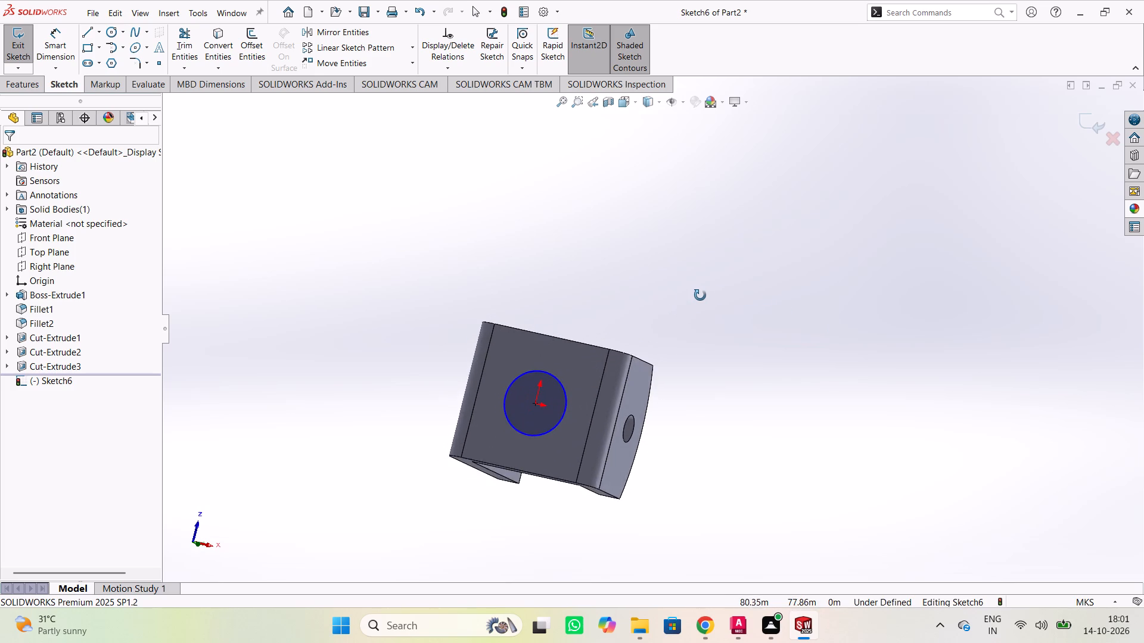
middle_drag(700, 295, 736, 213)
middle_drag(768, 404, 760, 372)
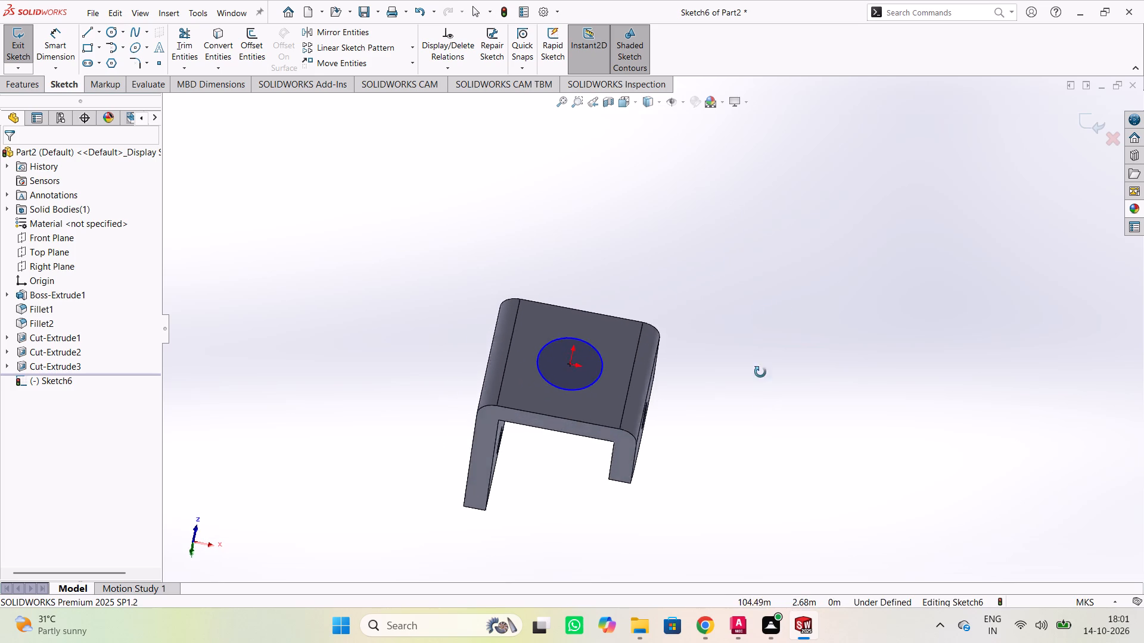
middle_drag(760, 372, 800, 232)
middle_drag(789, 389, 777, 314)
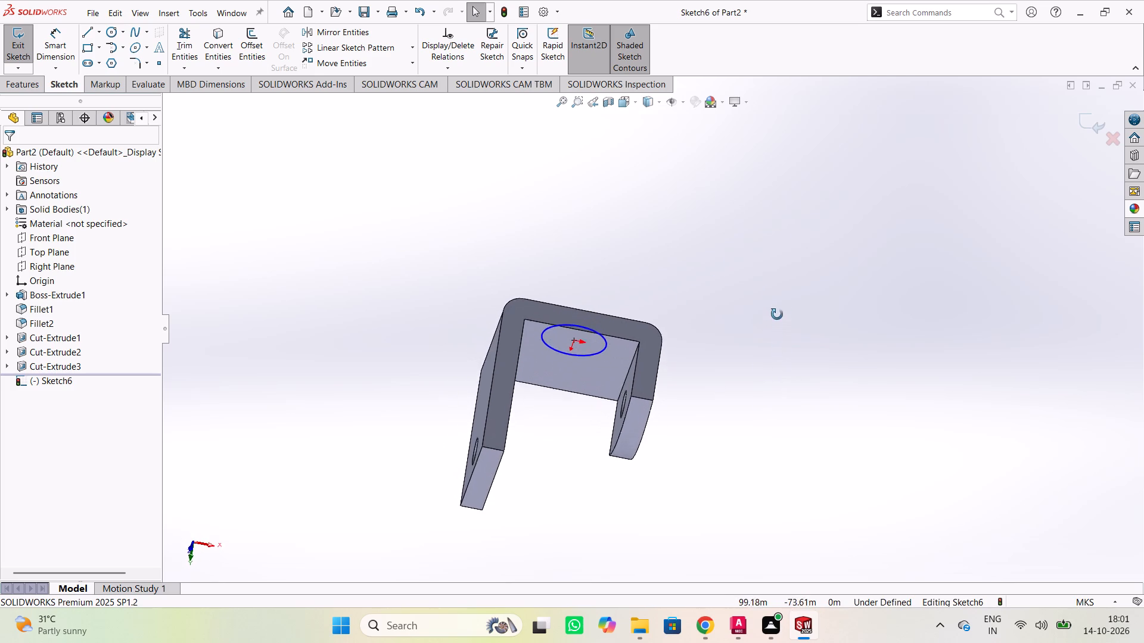
middle_drag(777, 314, 759, 386)
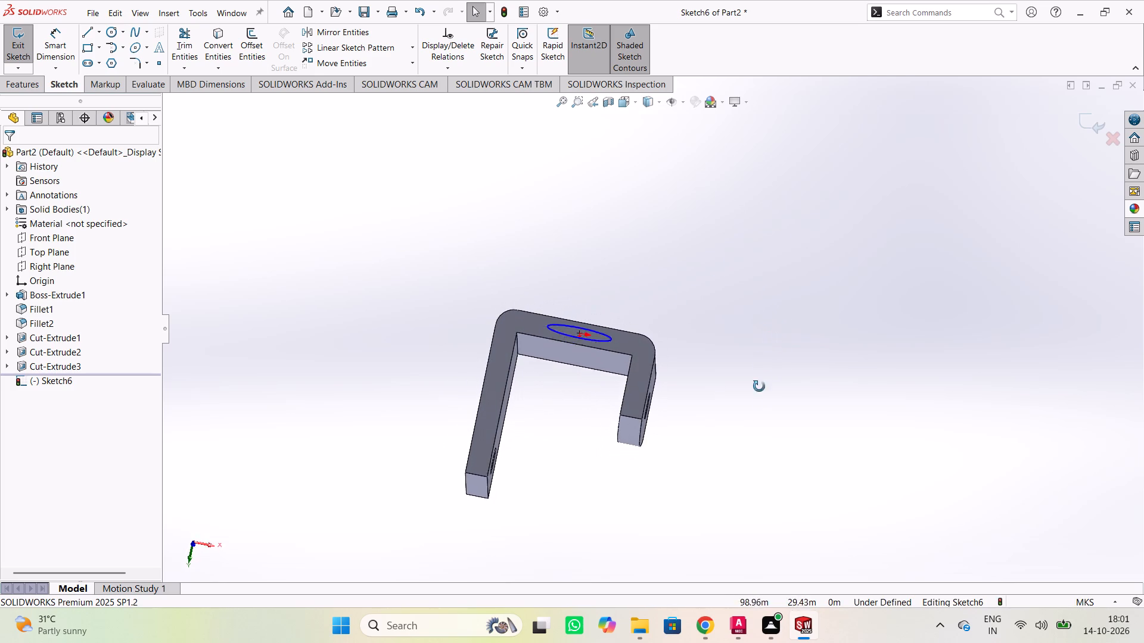
middle_drag(759, 386, 739, 449)
Examine the base circle's placement relative to both bends, both arm holes and the short arm's curved end.
scroll(757, 258, up, 1)
middle_drag(757, 258, 723, 426)
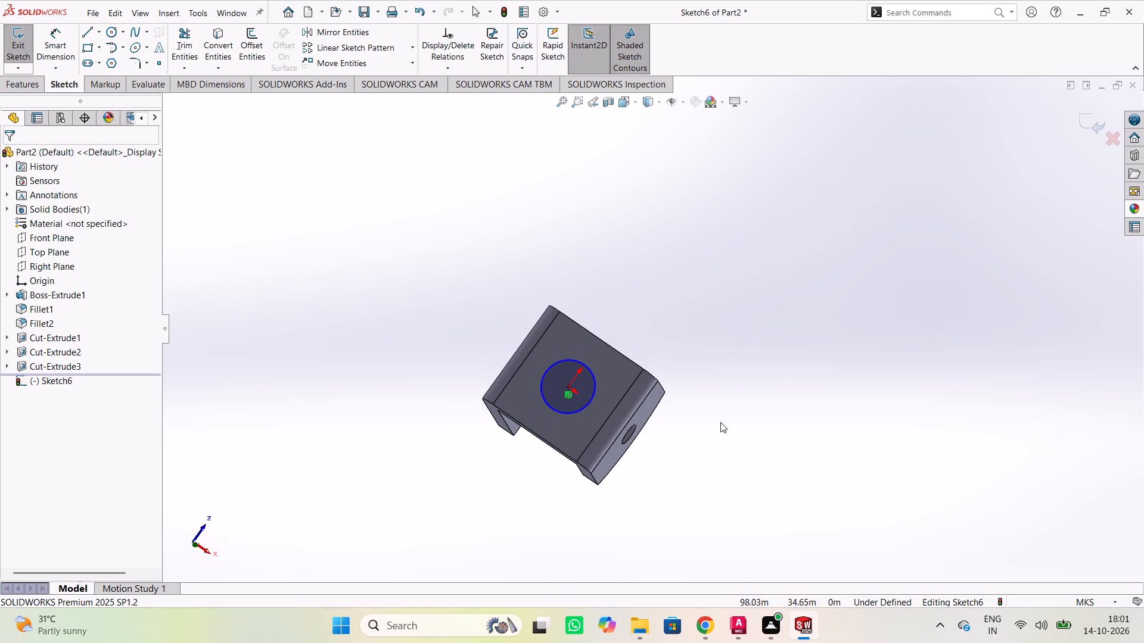
middle_drag(693, 280, 751, 413)
middle_drag(720, 294, 689, 360)
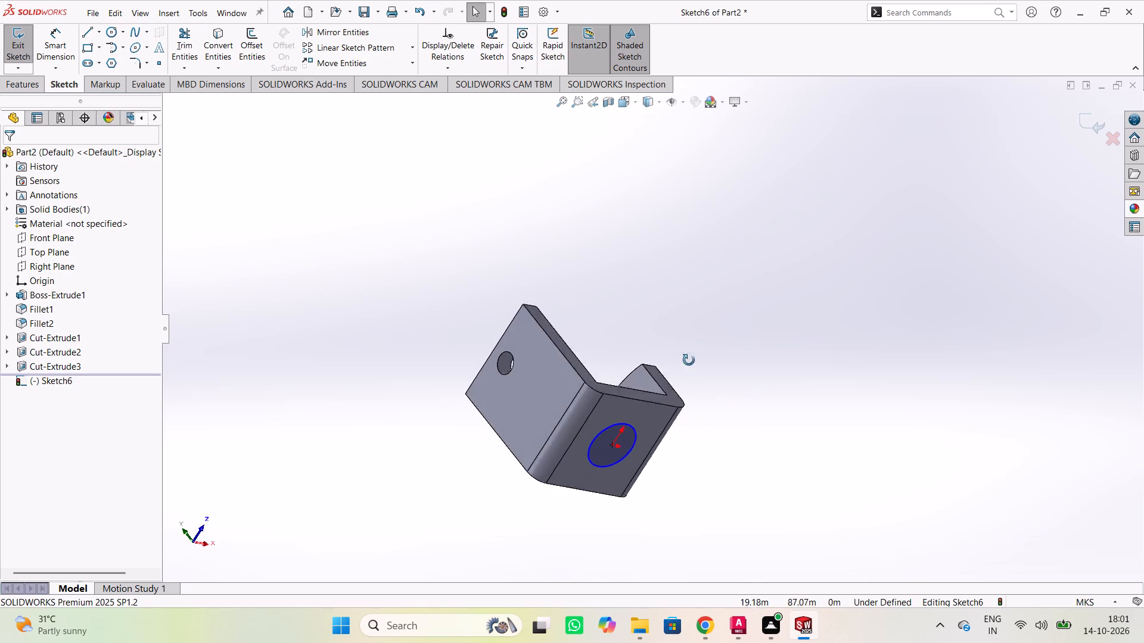
middle_drag(689, 360, 627, 425)
middle_drag(646, 235, 489, 451)
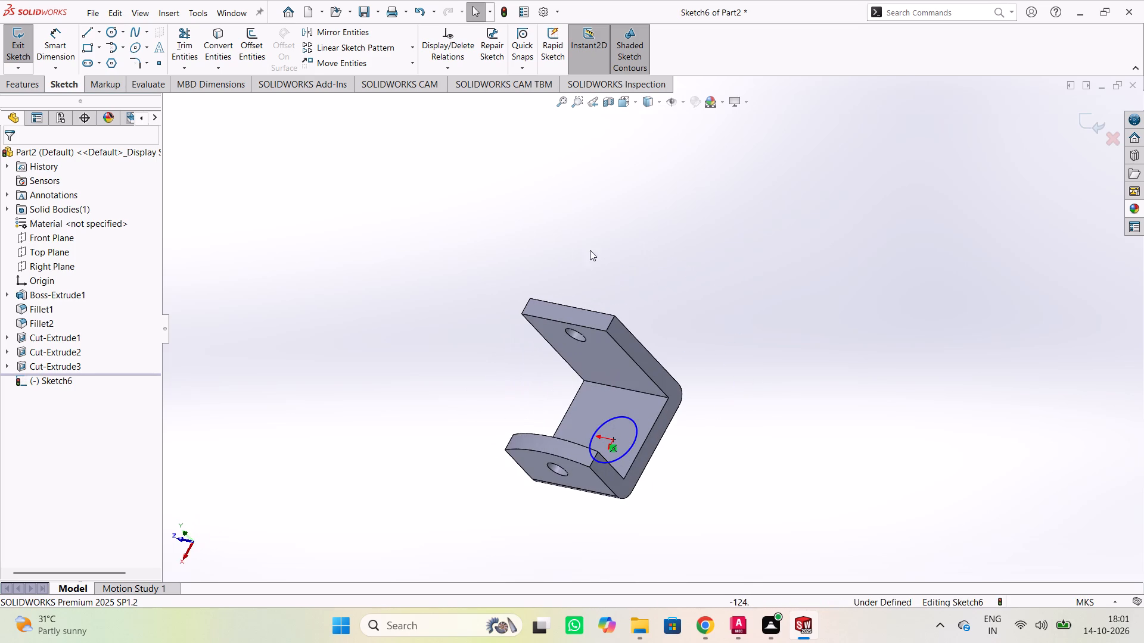
middle_drag(726, 189, 599, 236)
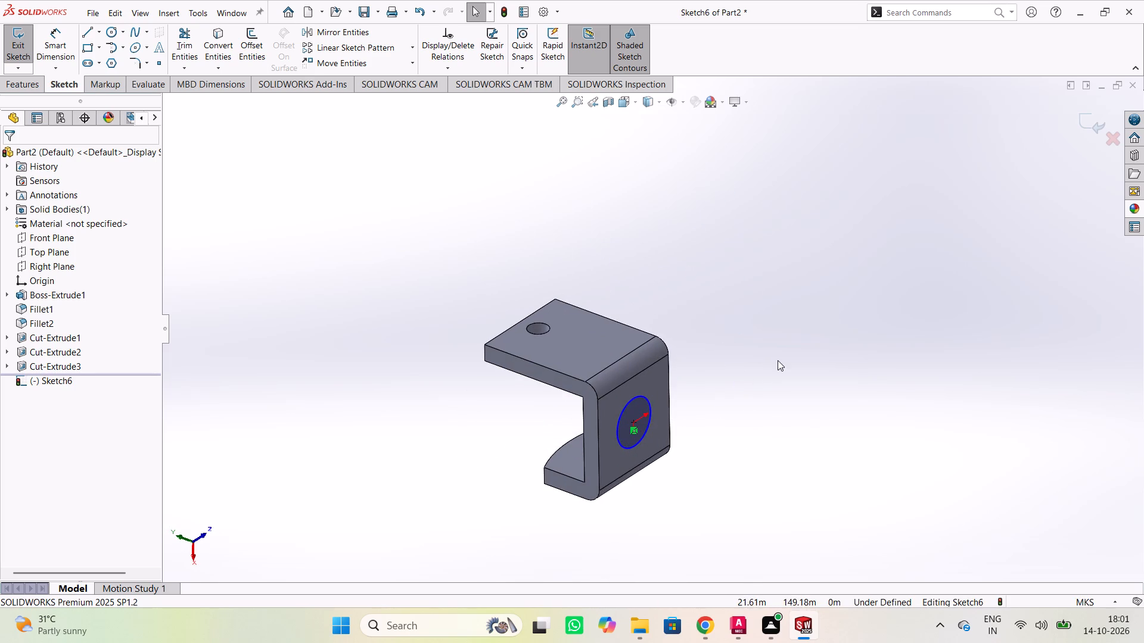
middle_drag(778, 361, 685, 277)
middle_drag(848, 468, 851, 386)
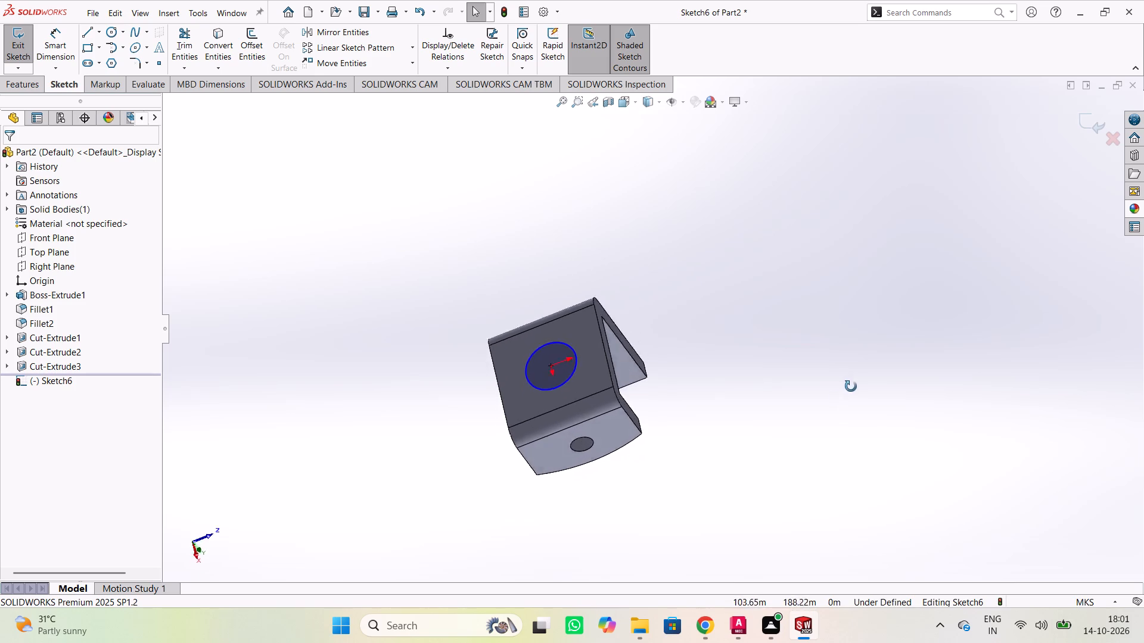
middle_drag(851, 386, 912, 350)
middle_drag(805, 489, 860, 332)
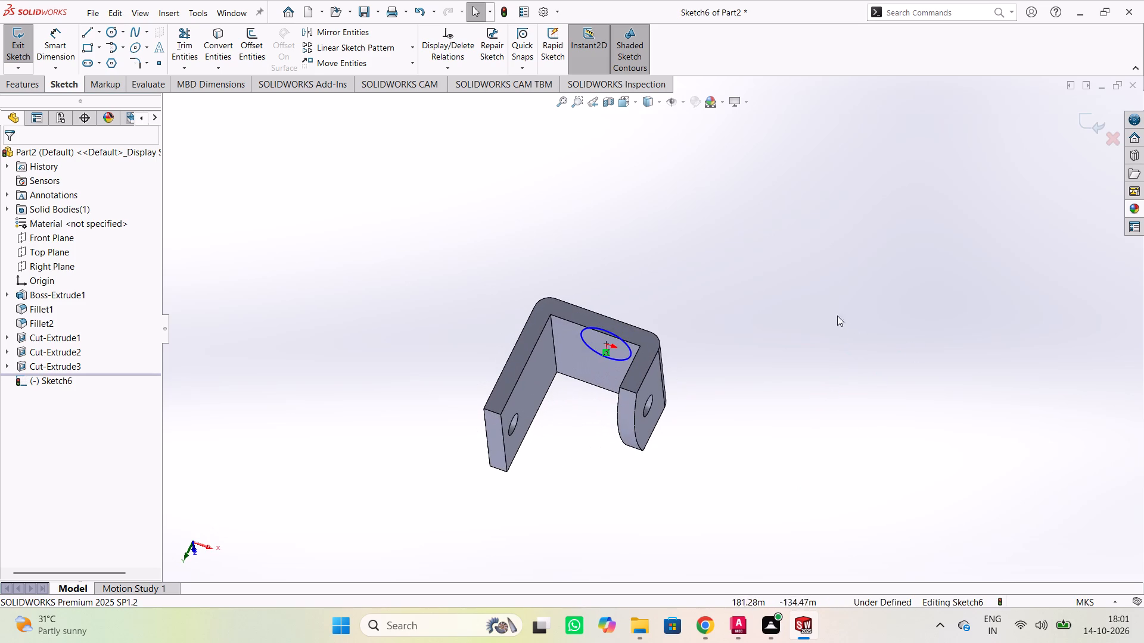
middle_drag(843, 245, 703, 393)
middle_drag(791, 166, 797, 186)
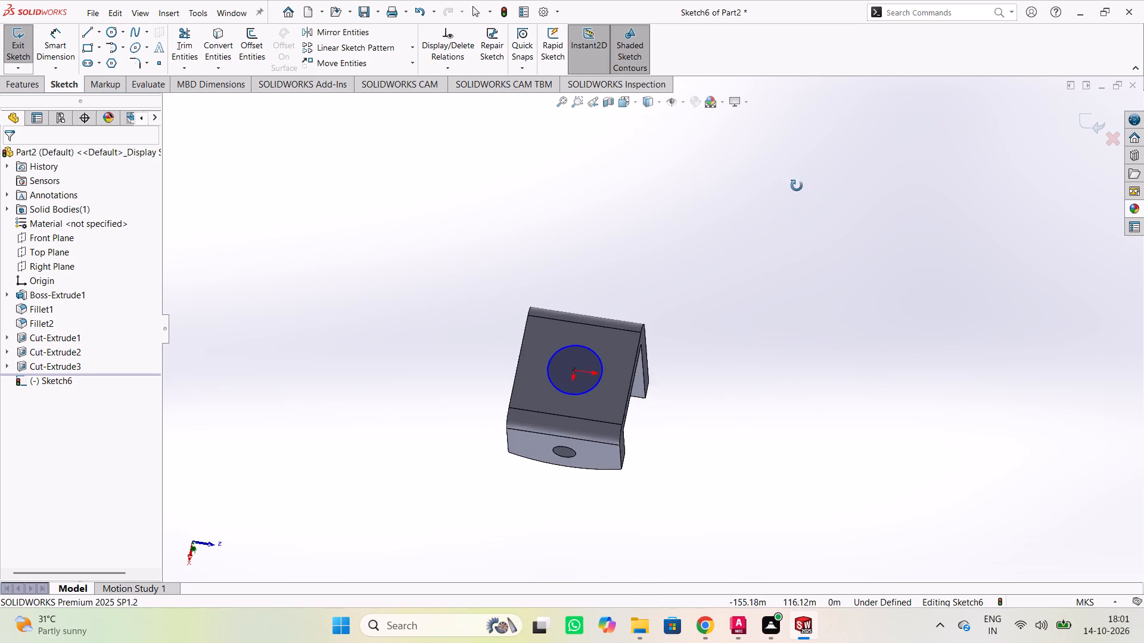
middle_drag(797, 186, 434, 429)
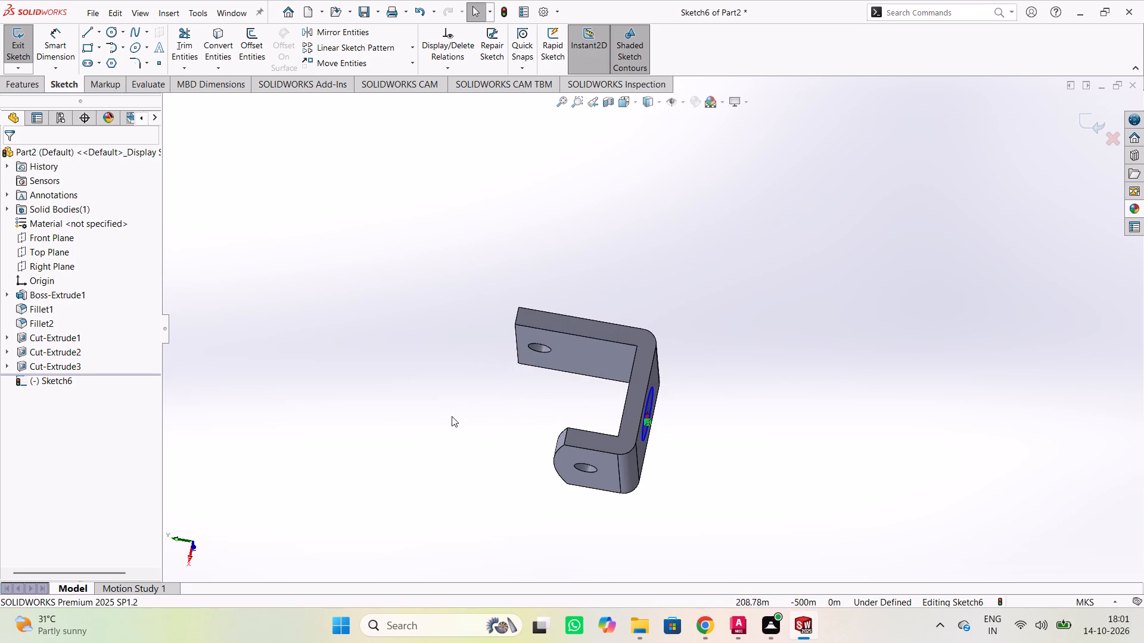
Review the whole bracket around the base circle, including the short arm's curved edge, the long arm and the interior between them.
middle_drag(838, 316, 697, 249)
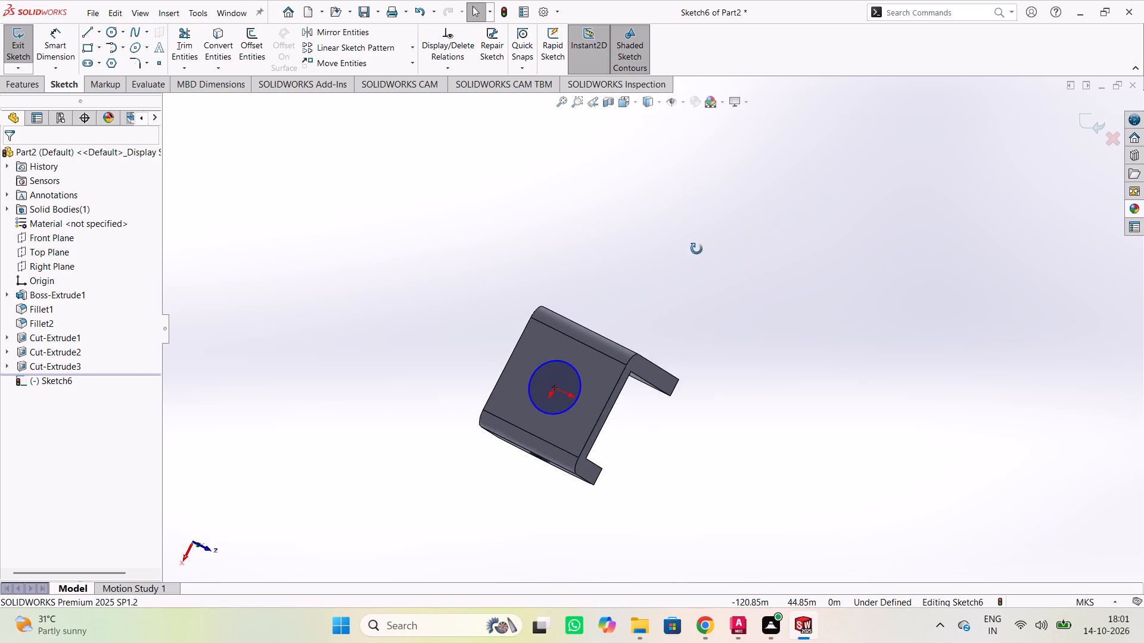
middle_drag(697, 249, 691, 244)
middle_drag(698, 354, 778, 265)
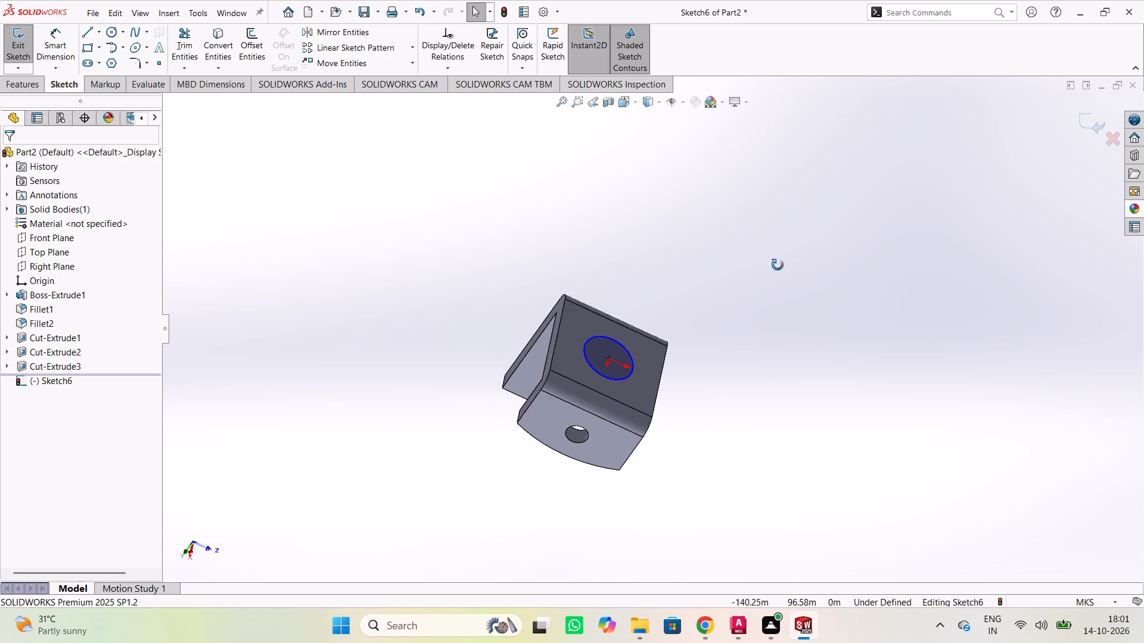
middle_drag(778, 265, 766, 419)
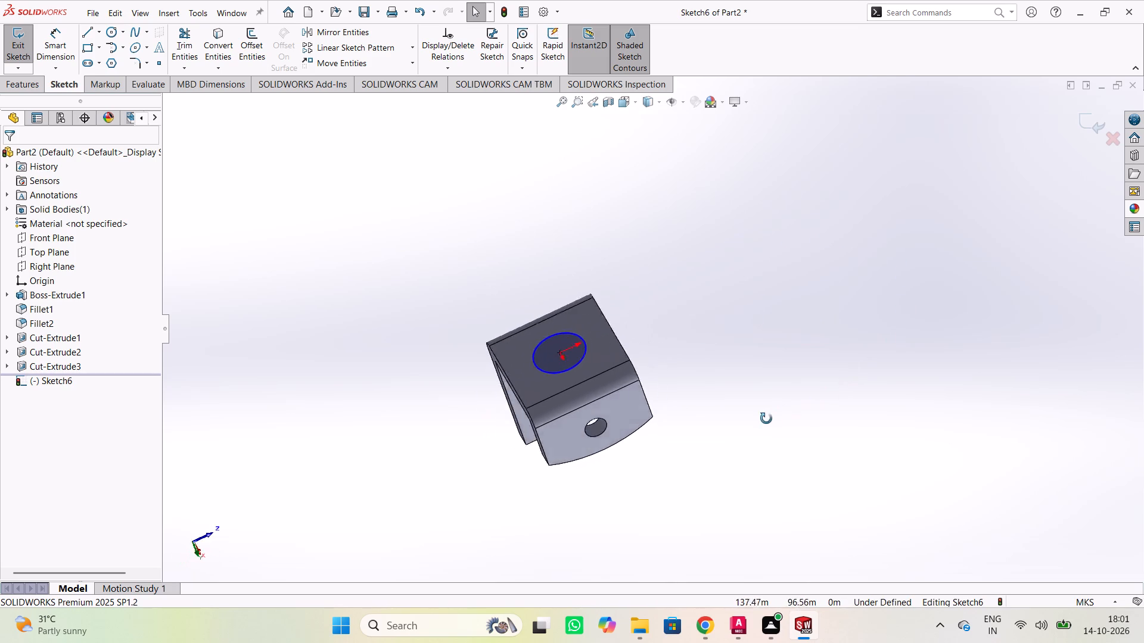
middle_drag(766, 419, 627, 469)
middle_drag(775, 217, 749, 335)
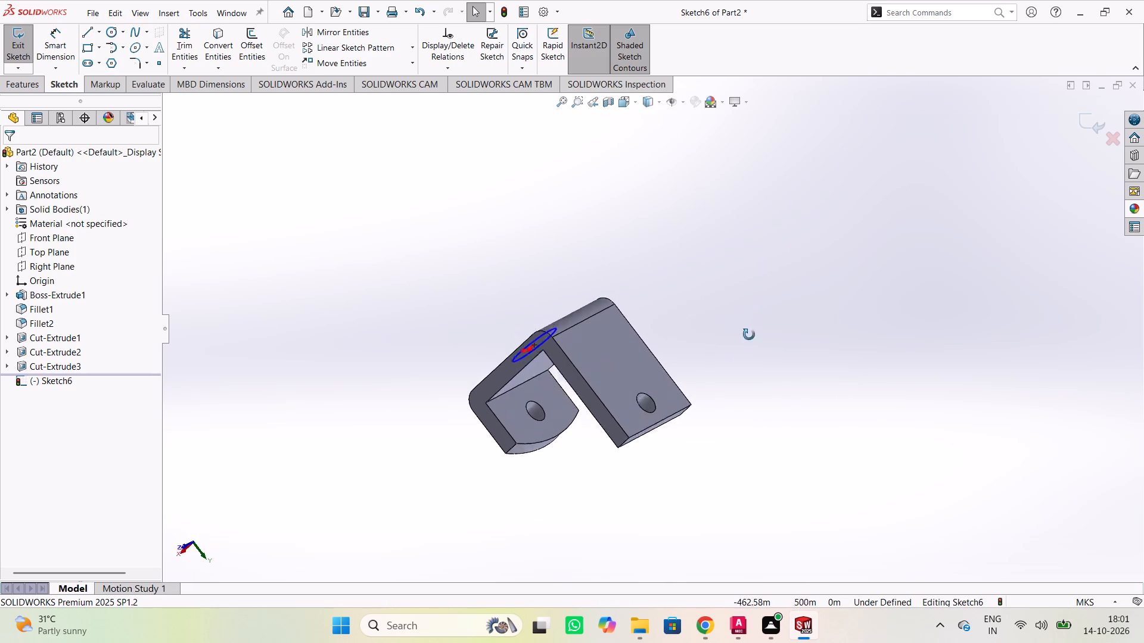
middle_drag(749, 335, 722, 414)
middle_drag(617, 221, 688, 273)
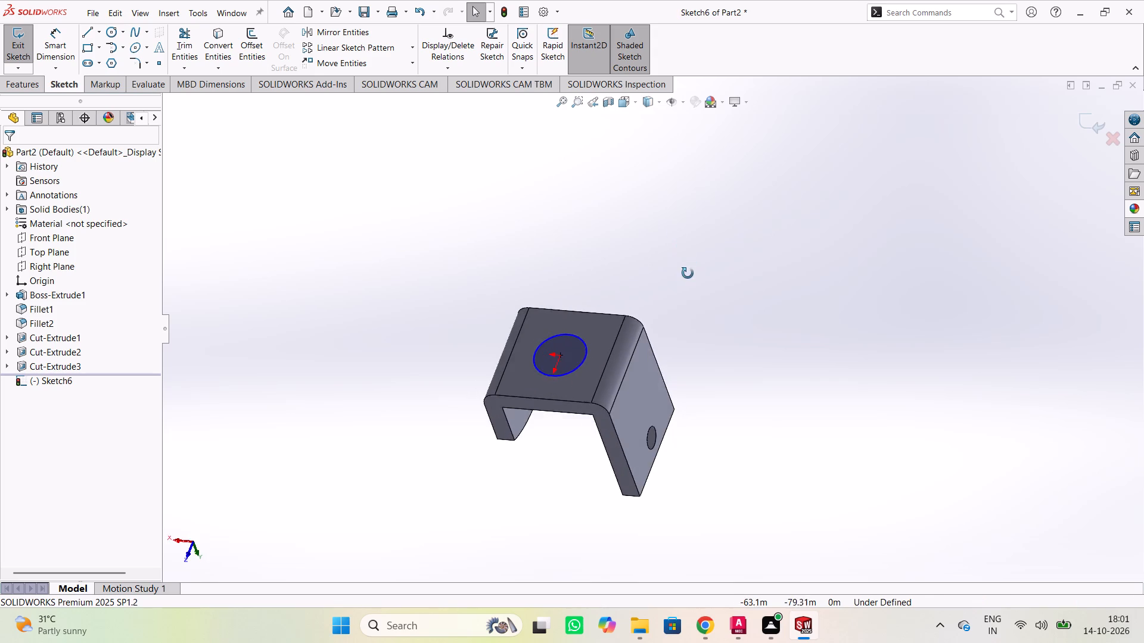
middle_drag(688, 273, 708, 327)
middle_drag(665, 191, 732, 321)
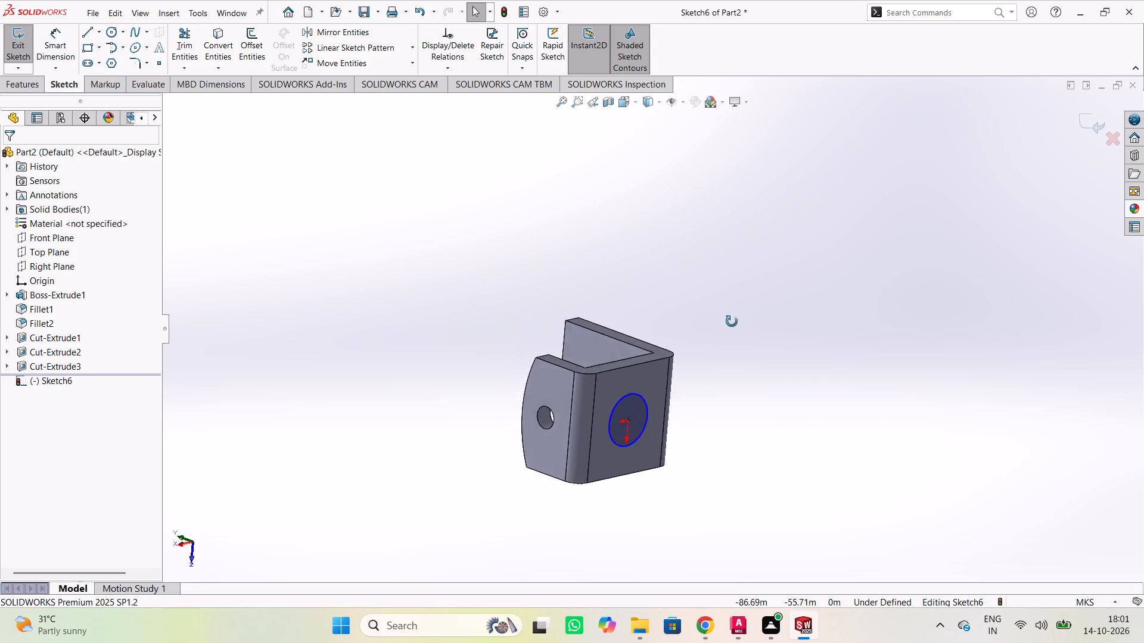
middle_drag(732, 321, 908, 466)
middle_drag(715, 221, 760, 264)
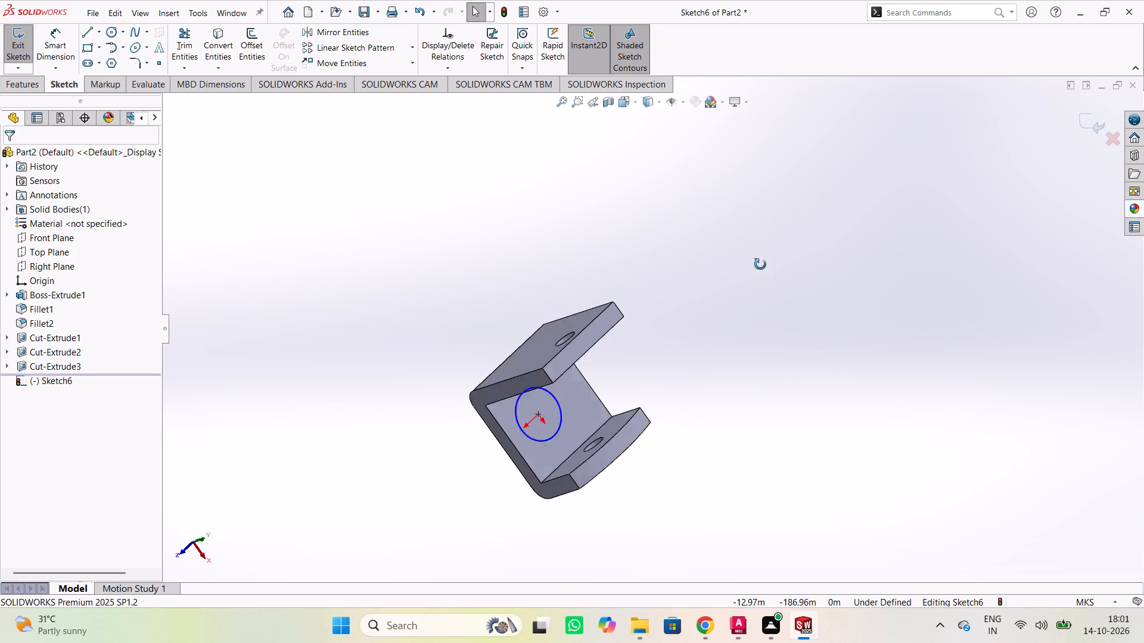
middle_drag(760, 264, 925, 279)
middle_drag(557, 235, 634, 251)
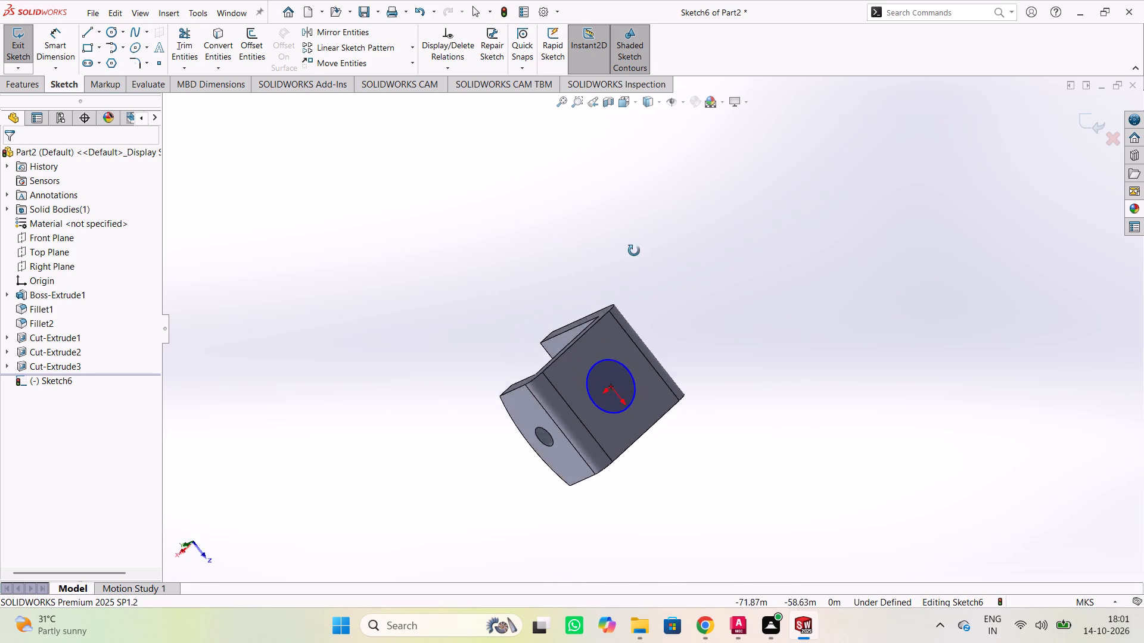
middle_drag(634, 251, 589, 441)
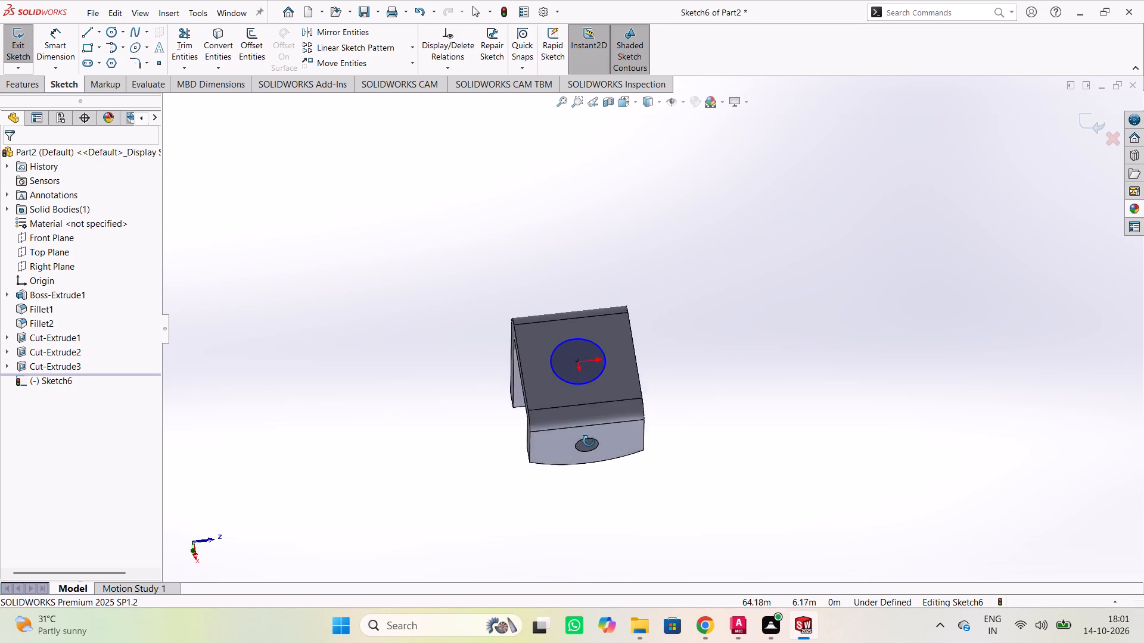
middle_drag(589, 441, 841, 378)
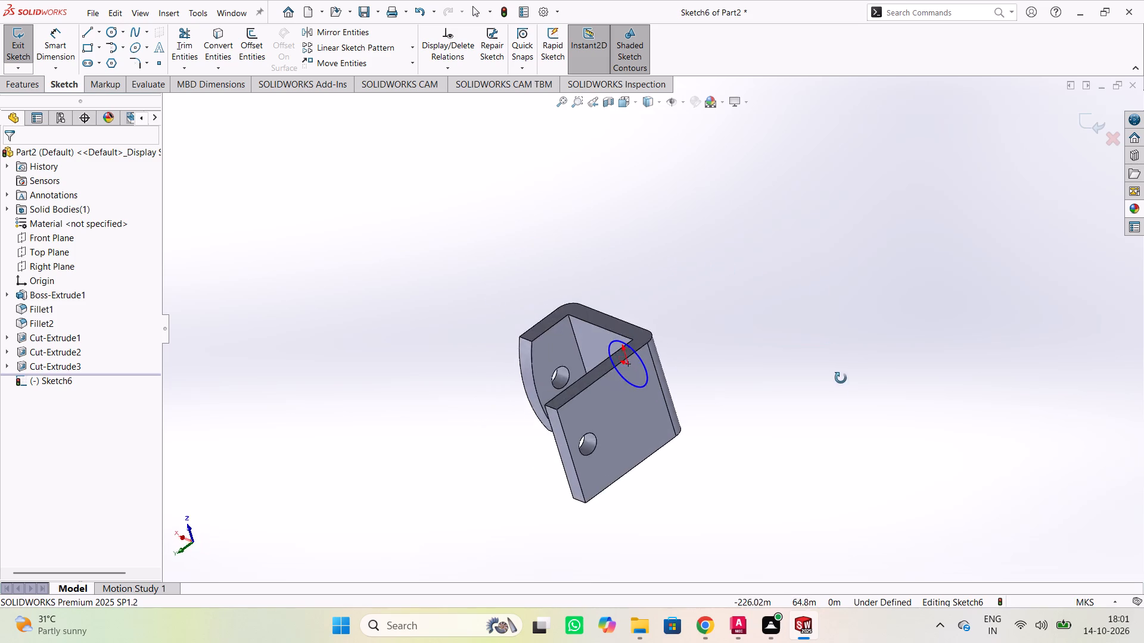
middle_drag(841, 378, 470, 389)
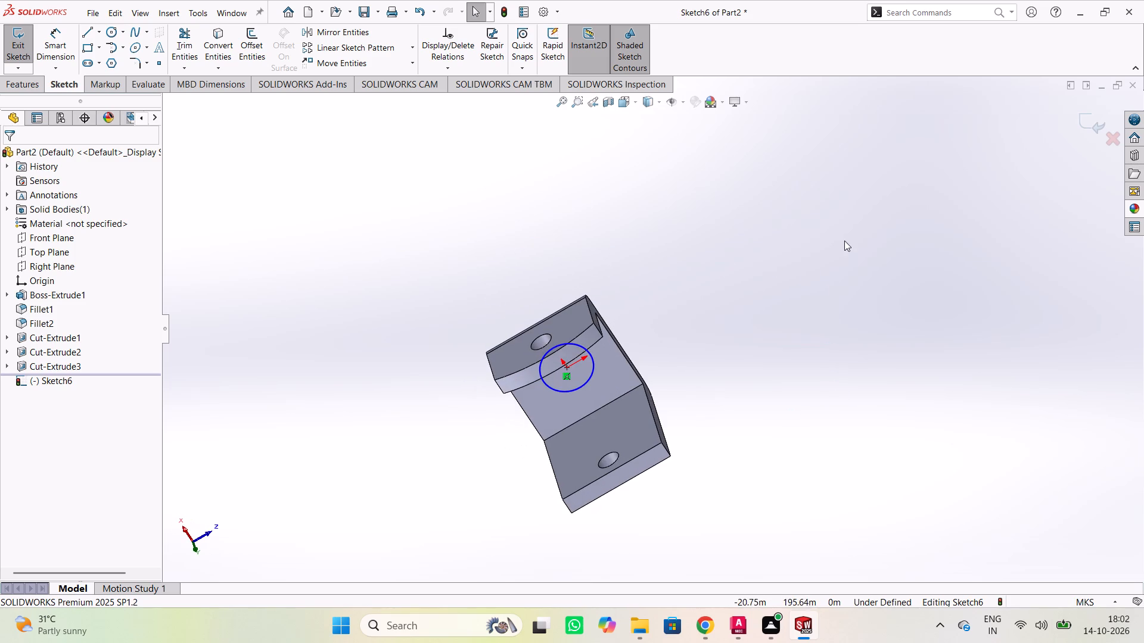
Inspect the base's outer face with its sketched circle, along with both bends and the underside of the long arm.
middle_drag(844, 241, 669, 345)
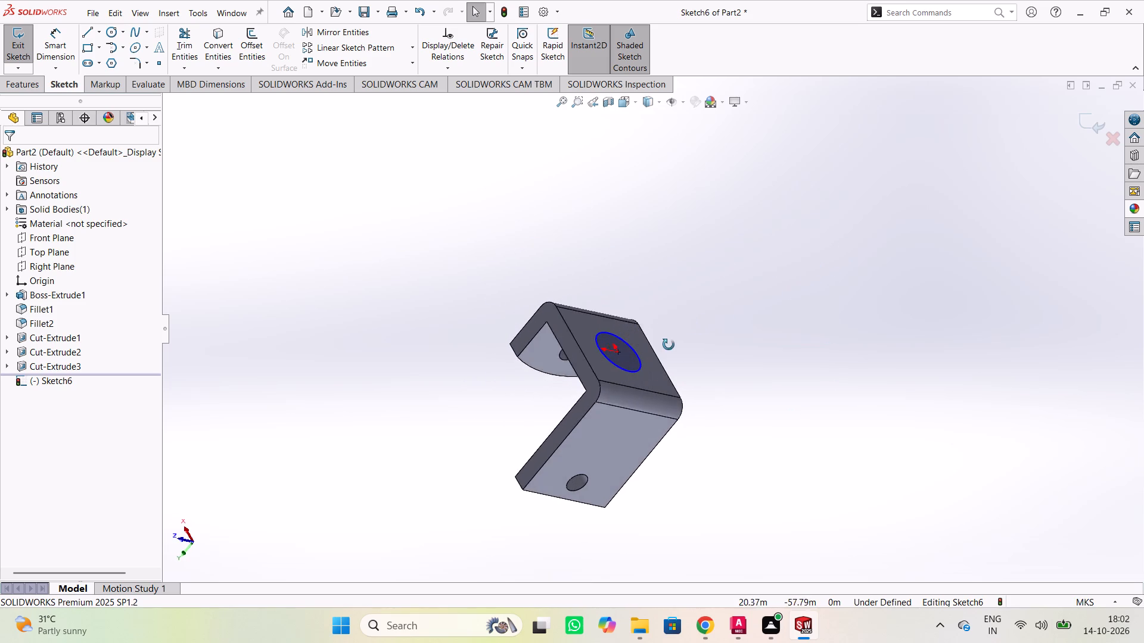
middle_drag(669, 345, 668, 342)
middle_drag(730, 219, 693, 273)
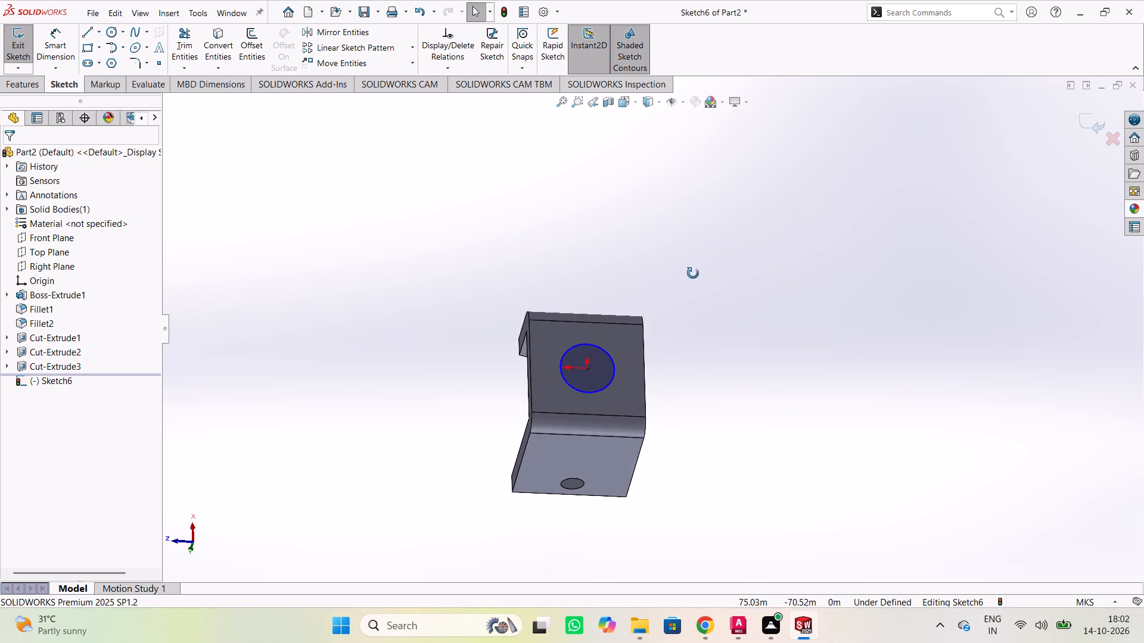
middle_drag(693, 273, 798, 263)
middle_drag(821, 262, 774, 282)
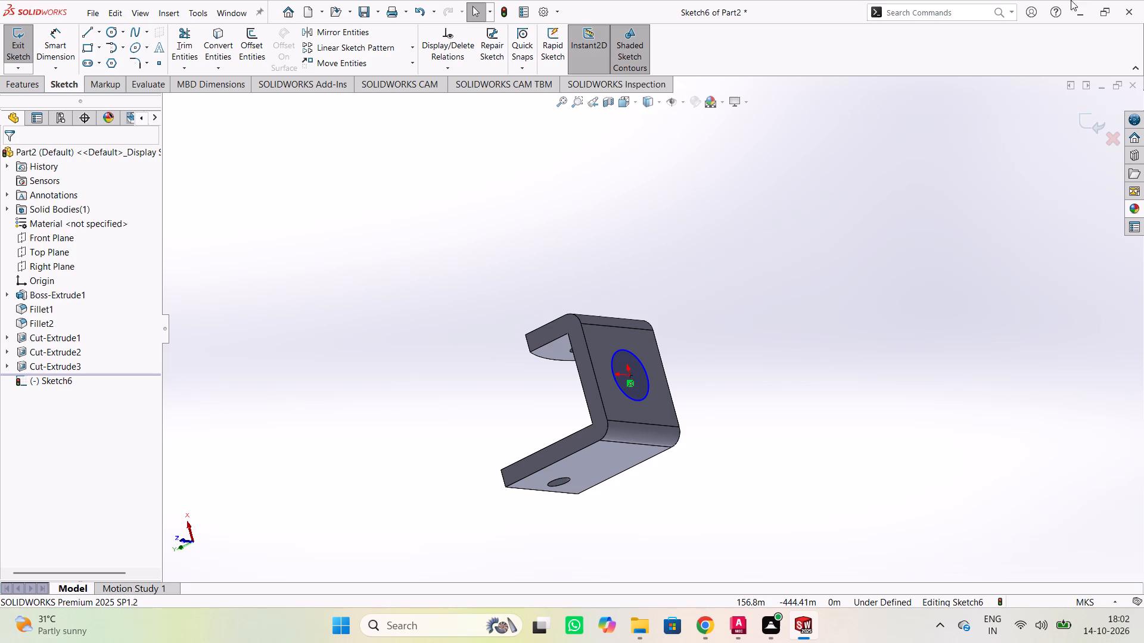
middle_drag(674, 262, 747, 263)
middle_drag(789, 263, 453, 341)
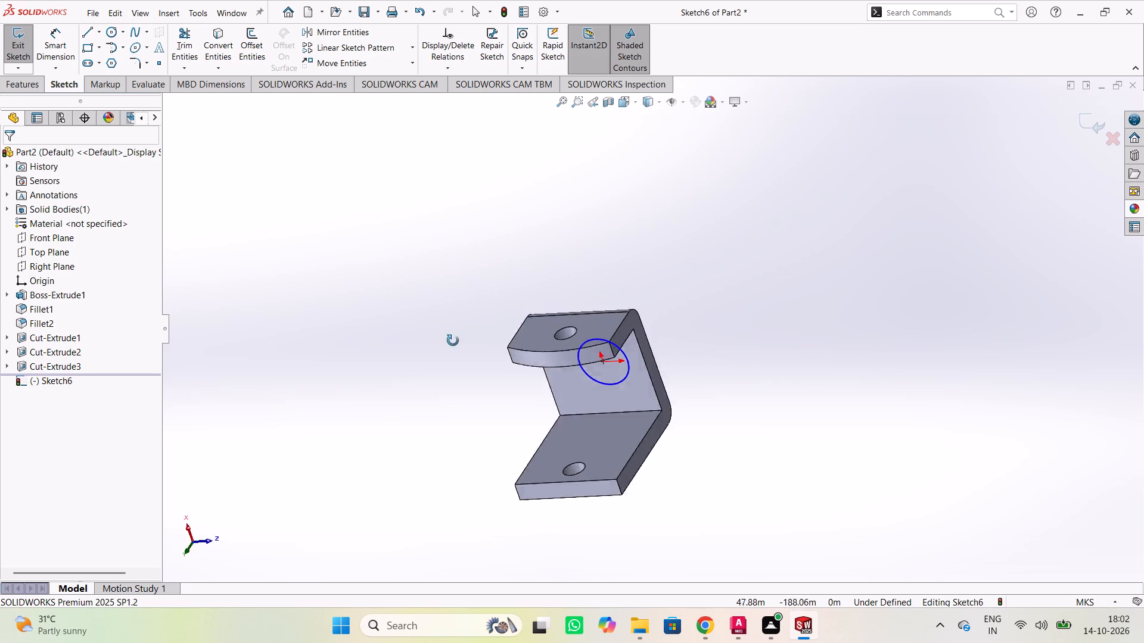
middle_drag(453, 341, 815, 372)
middle_drag(855, 346, 783, 388)
middle_drag(832, 338, 714, 445)
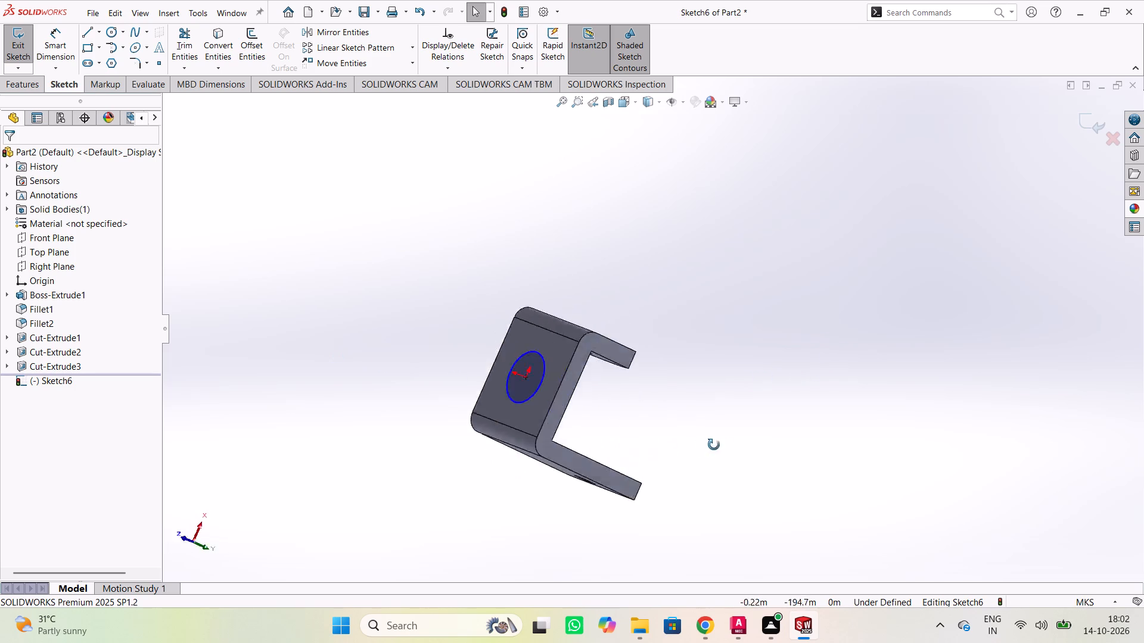
middle_drag(714, 445, 871, 443)
middle_drag(901, 430, 828, 444)
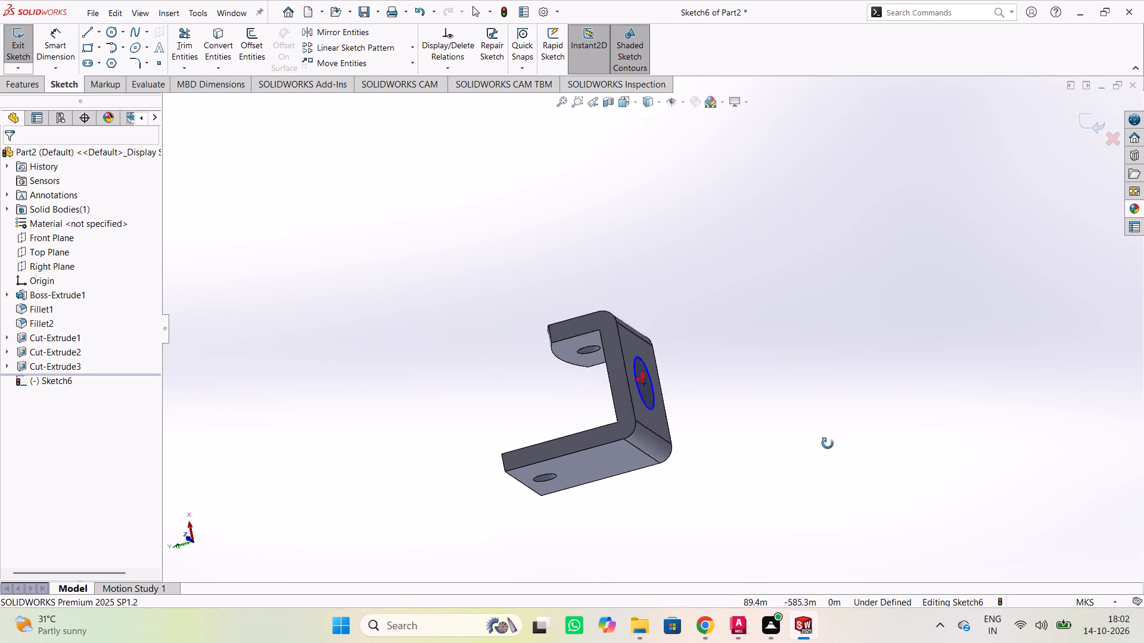
Check the base circle against the bracket's side profile and from the open side between the two arms.
middle_drag(828, 444, 355, 420)
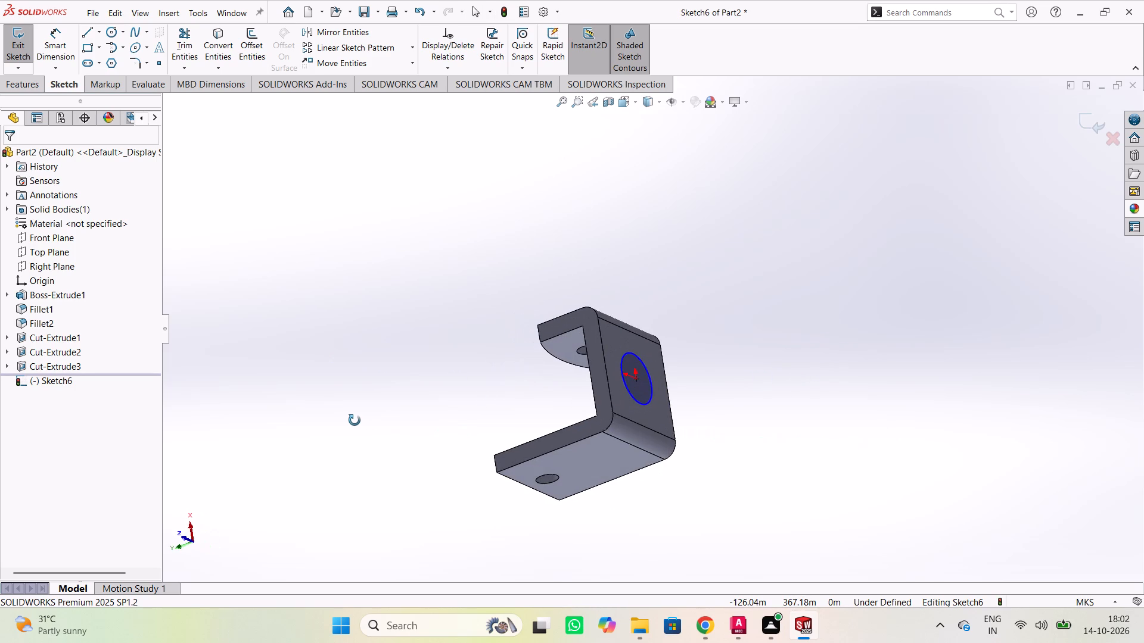
middle_drag(355, 420, 846, 466)
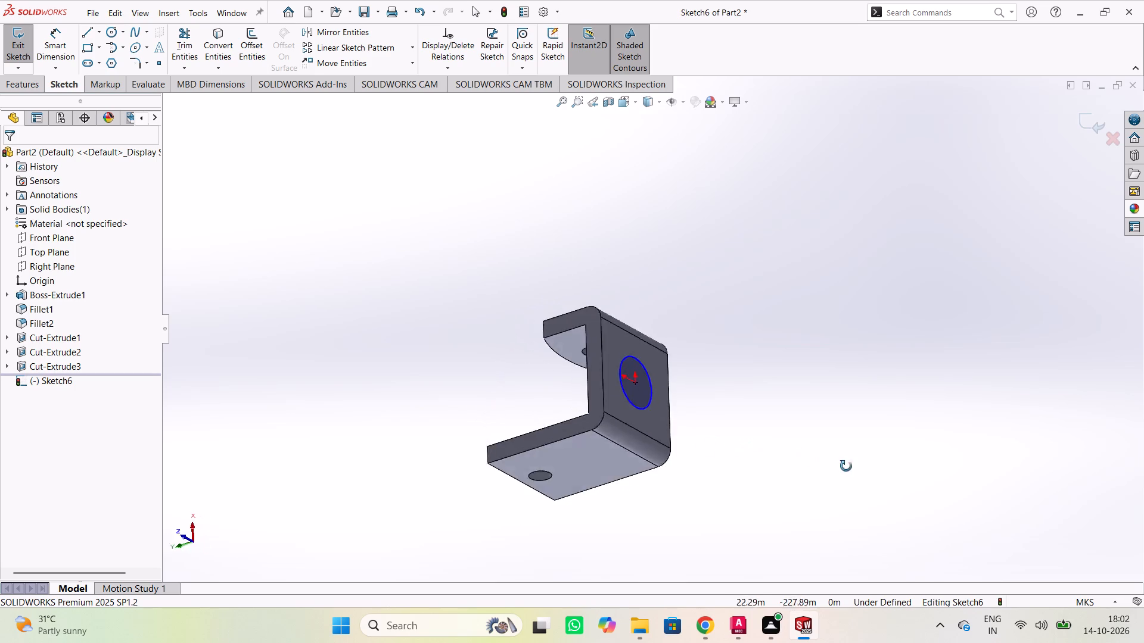
middle_drag(846, 466, 878, 476)
middle_drag(798, 429, 820, 422)
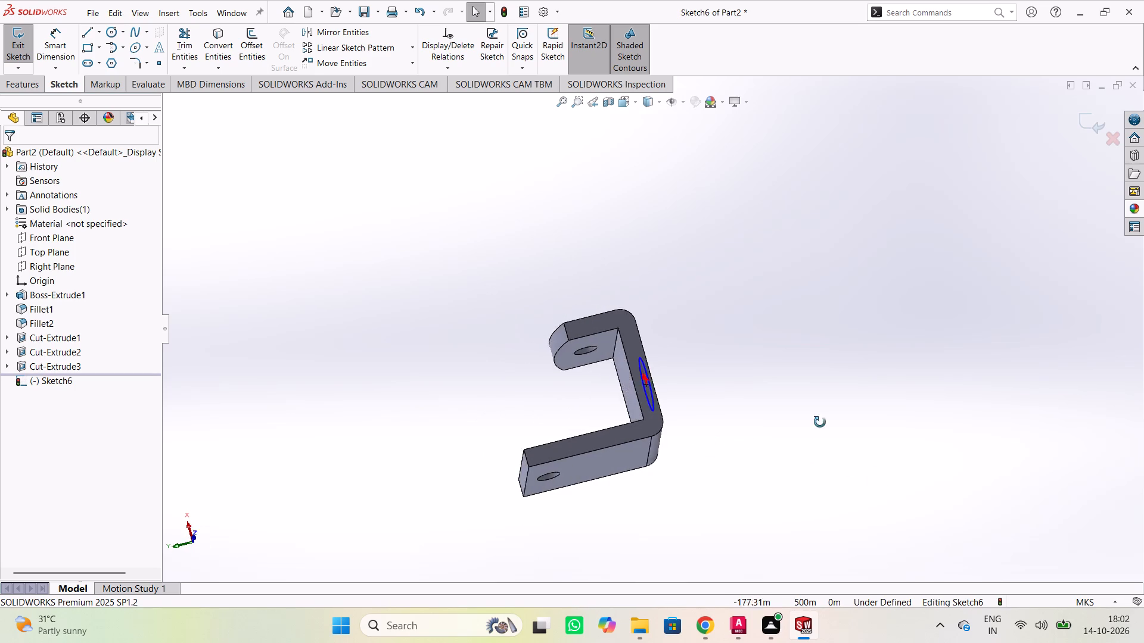
middle_drag(820, 422, 890, 404)
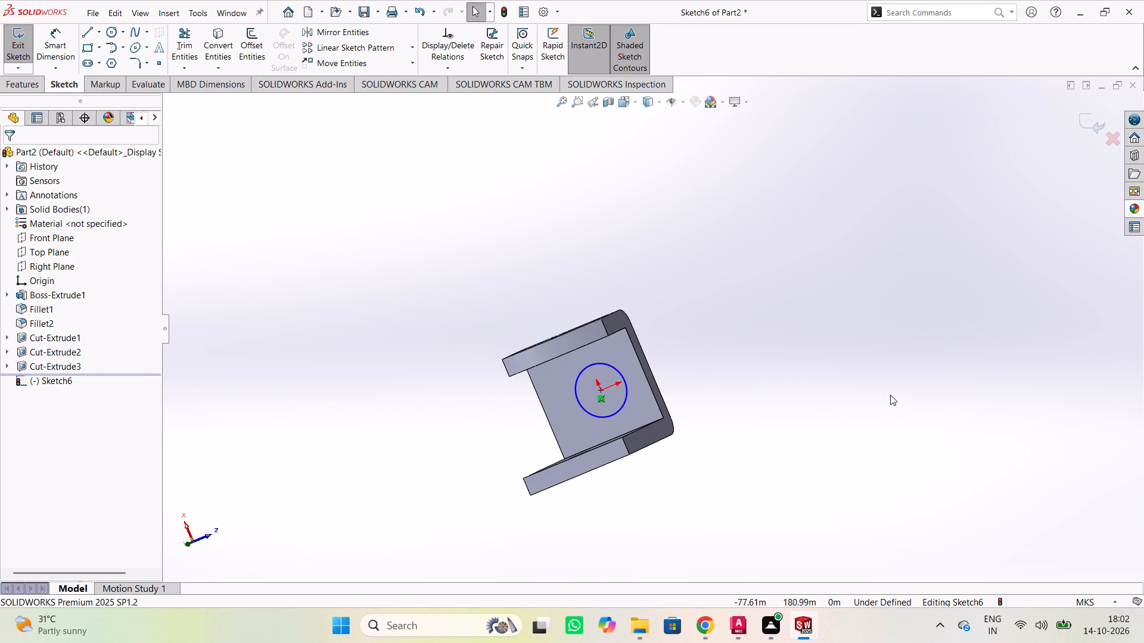
middle_drag(874, 371, 850, 394)
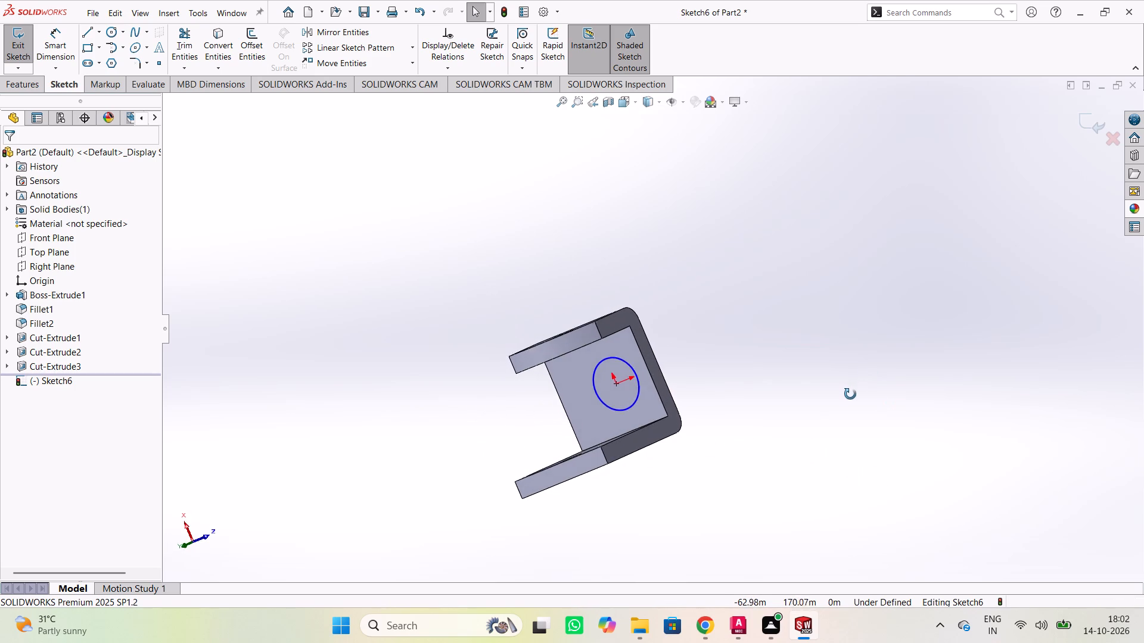
middle_drag(850, 394, 910, 380)
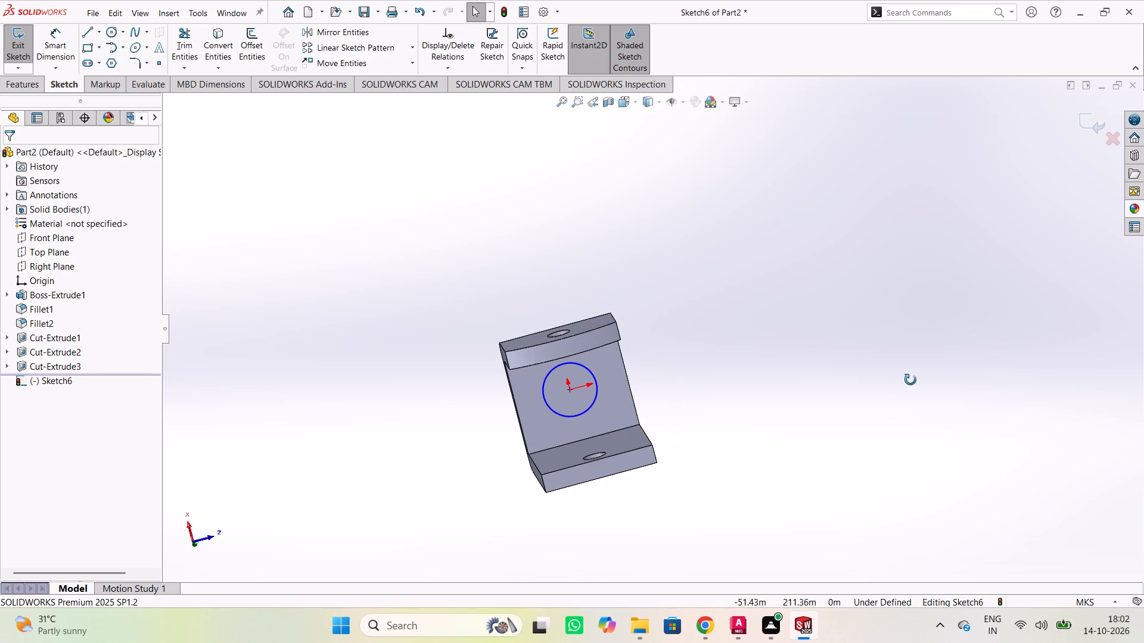
middle_drag(910, 380, 906, 320)
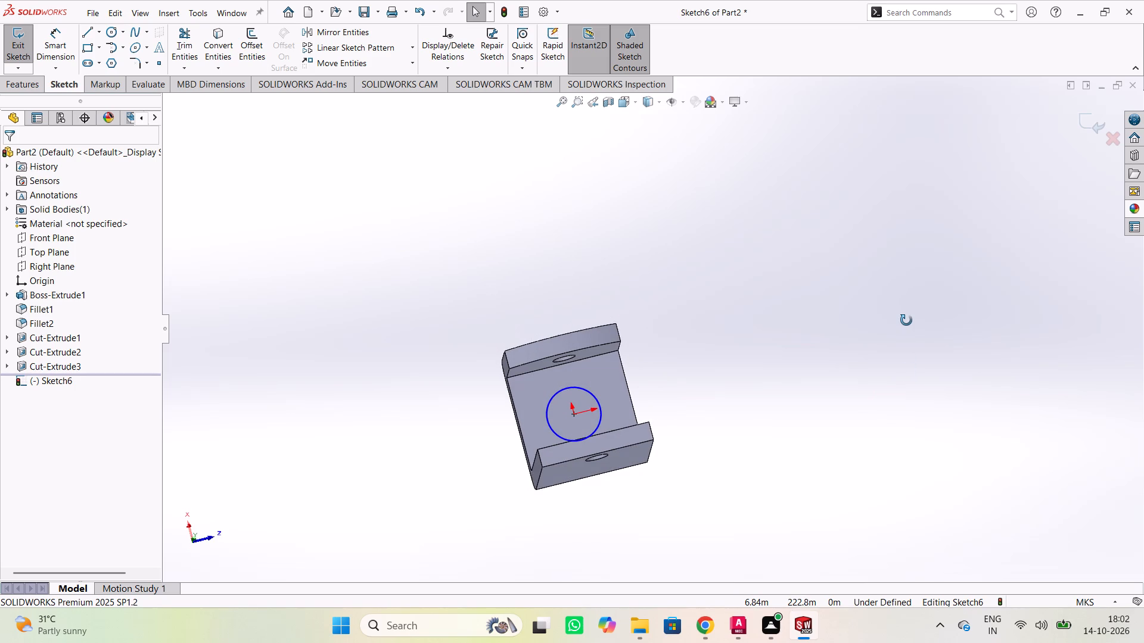
middle_drag(906, 320, 904, 354)
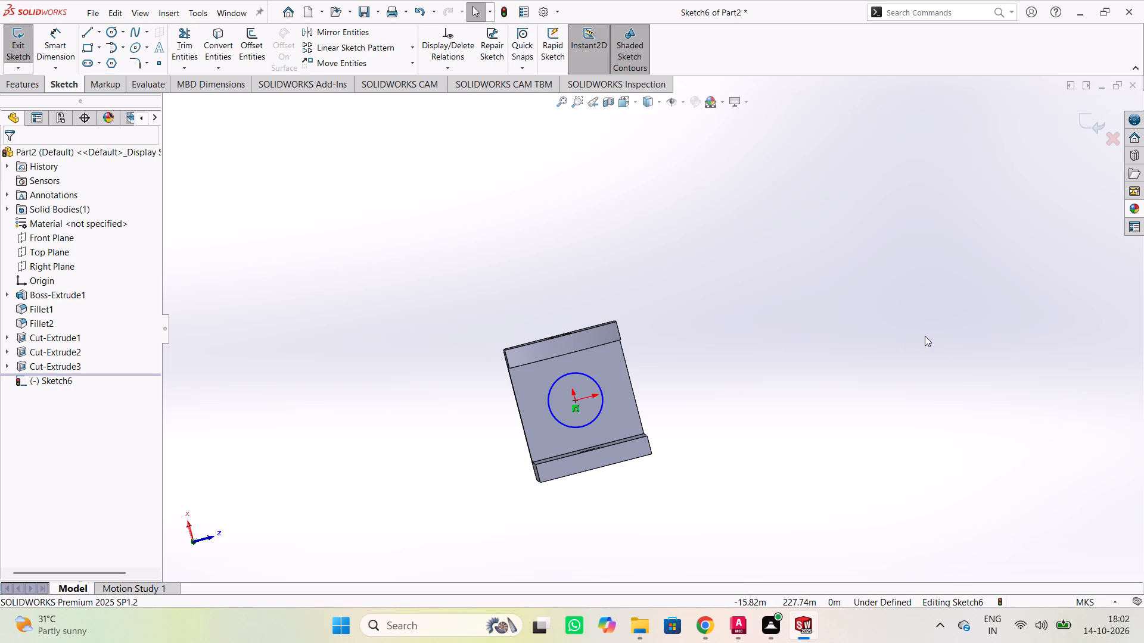
middle_drag(930, 337, 789, 424)
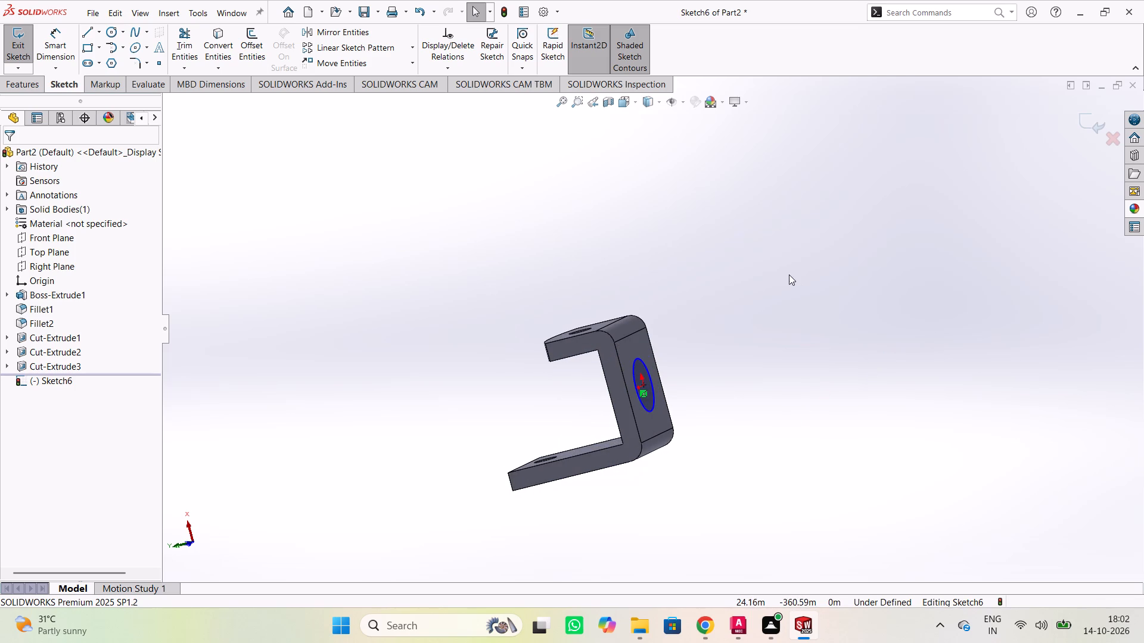
middle_drag(781, 285, 705, 333)
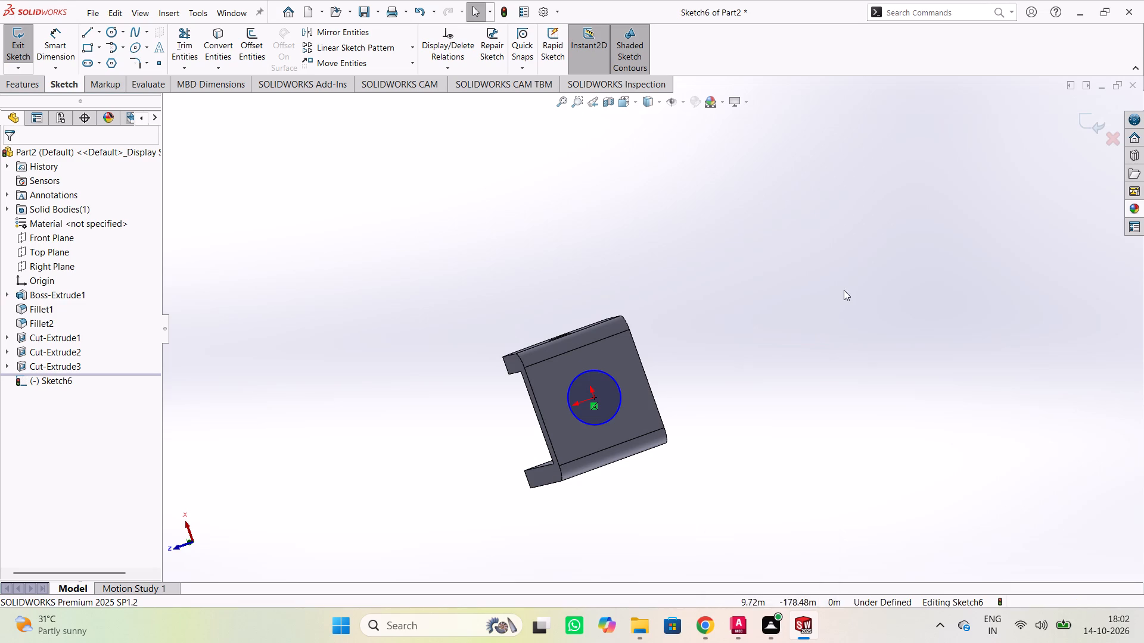
Compare the base circle with the holes in both arms from the inner and outer sides of the bracket.
middle_drag(926, 320, 595, 402)
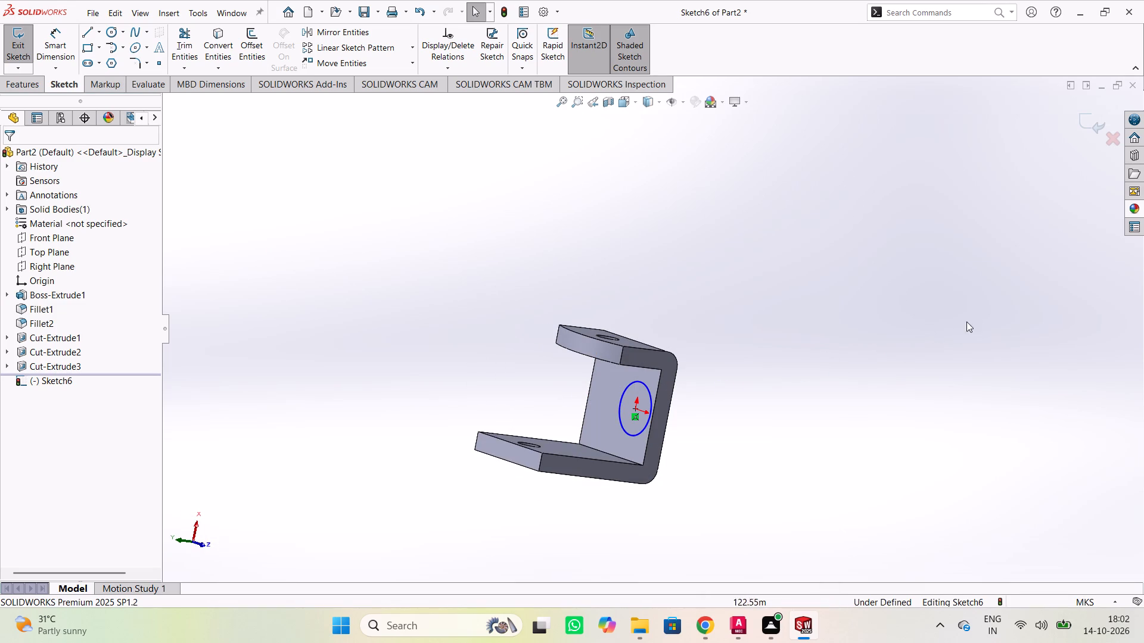
middle_drag(978, 317, 710, 349)
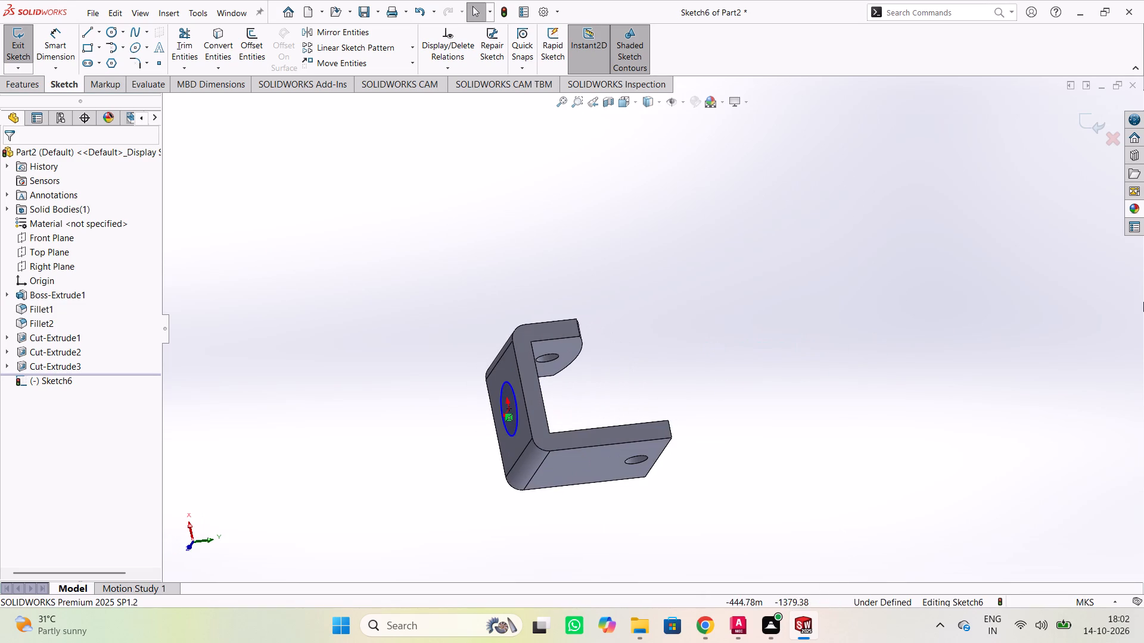
middle_drag(808, 277, 599, 356)
middle_drag(648, 235, 444, 313)
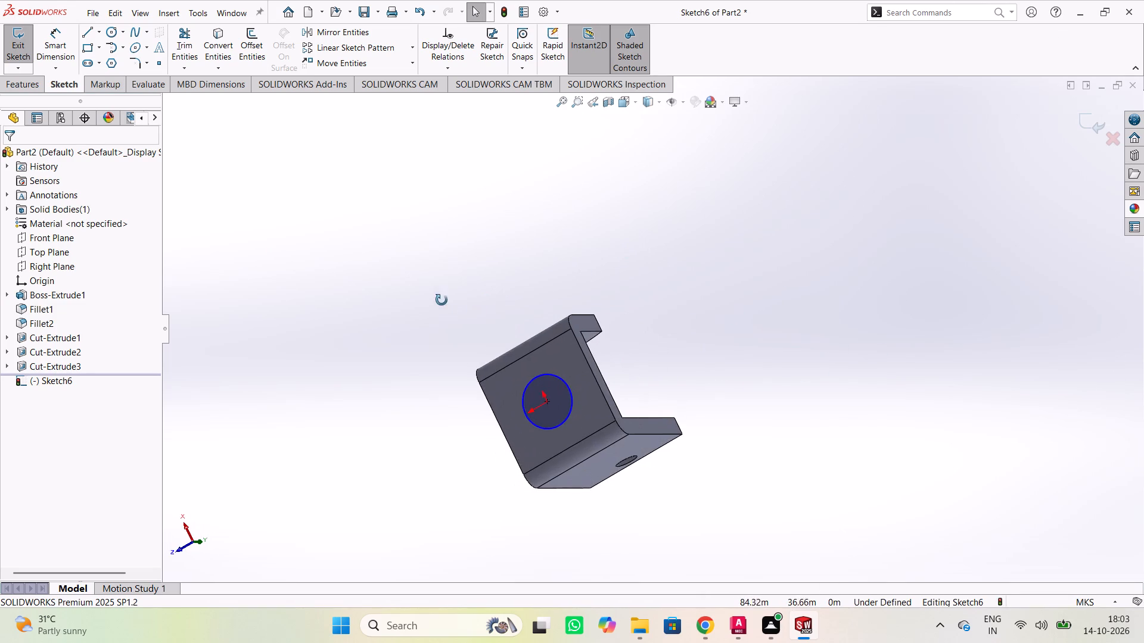
middle_drag(674, 275, 381, 367)
middle_drag(649, 237, 649, 238)
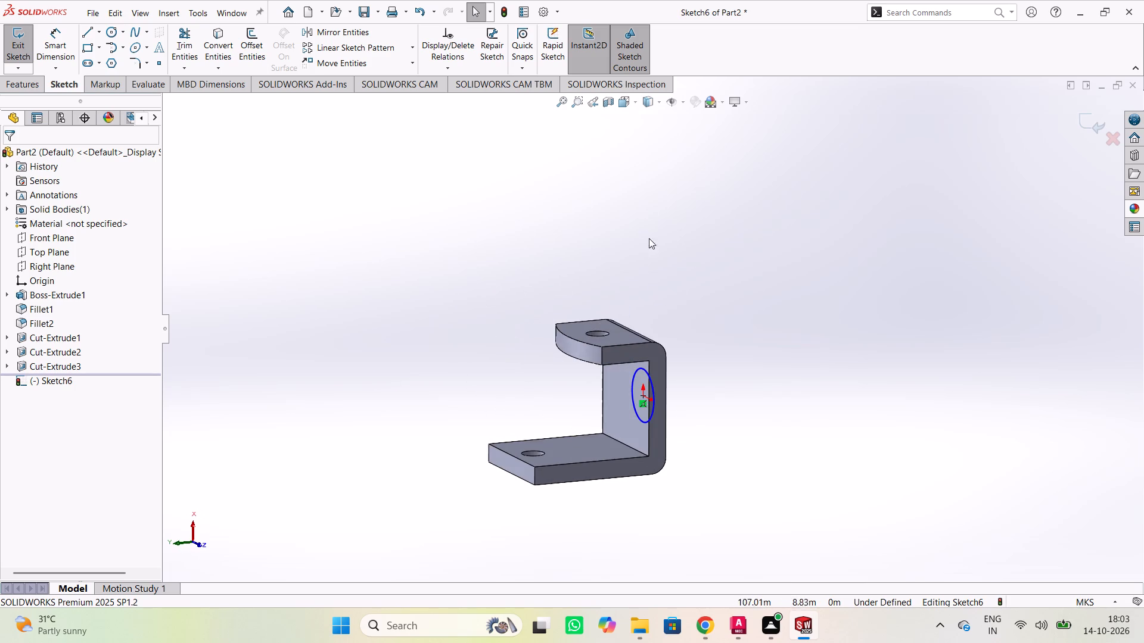
middle_drag(649, 238, 437, 362)
middle_drag(623, 233, 480, 361)
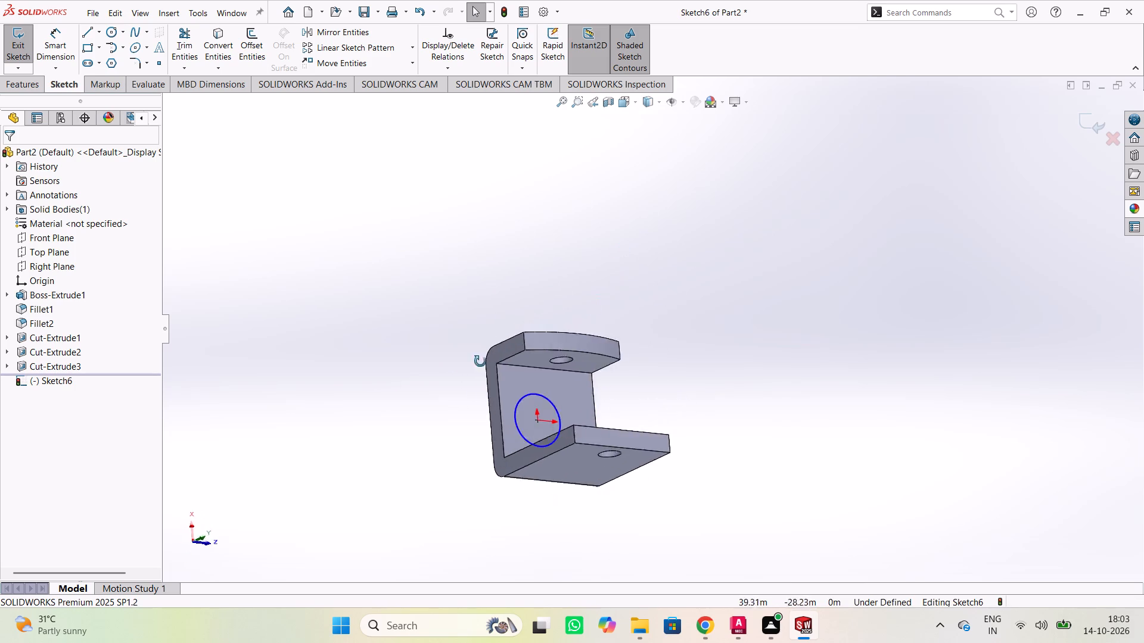
middle_drag(480, 361, 703, 232)
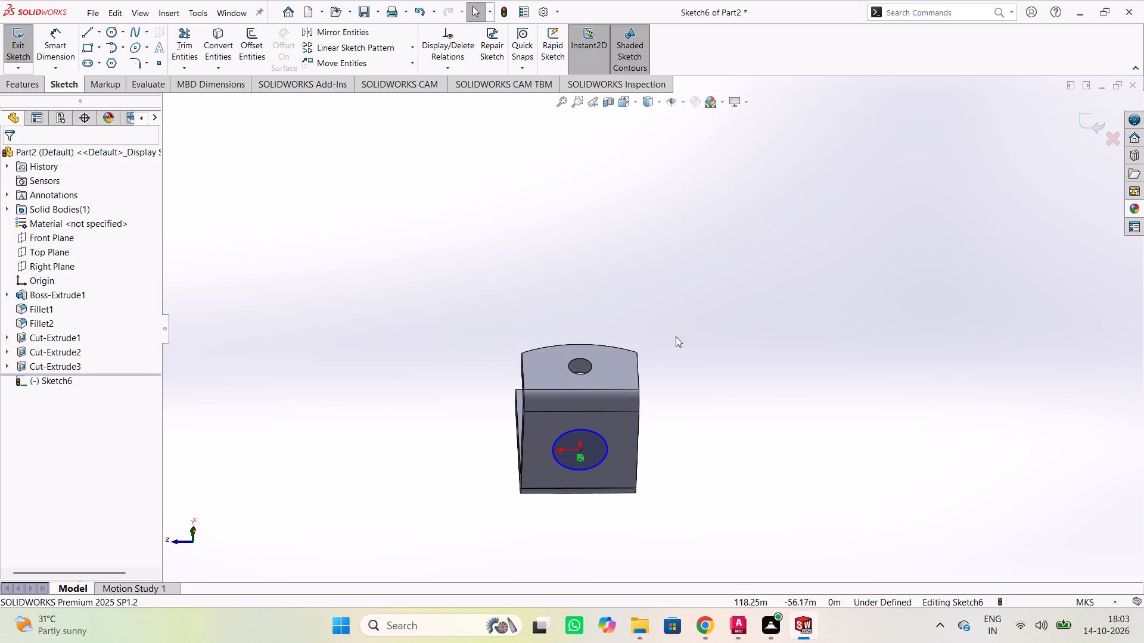
middle_drag(680, 357, 700, 206)
middle_drag(722, 421, 764, 270)
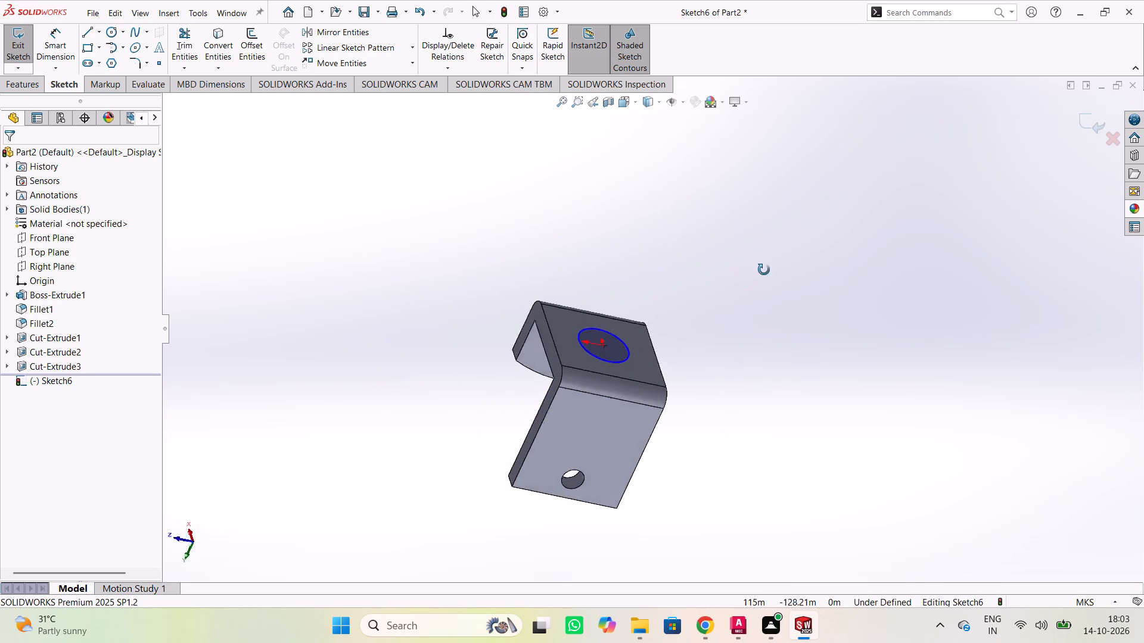
middle_drag(764, 270, 824, 286)
Examine the arm holes, the short arm's curved end and the base circle from opposite sides of the bracket.
scroll(711, 392, down, 1)
middle_drag(670, 463, 822, 419)
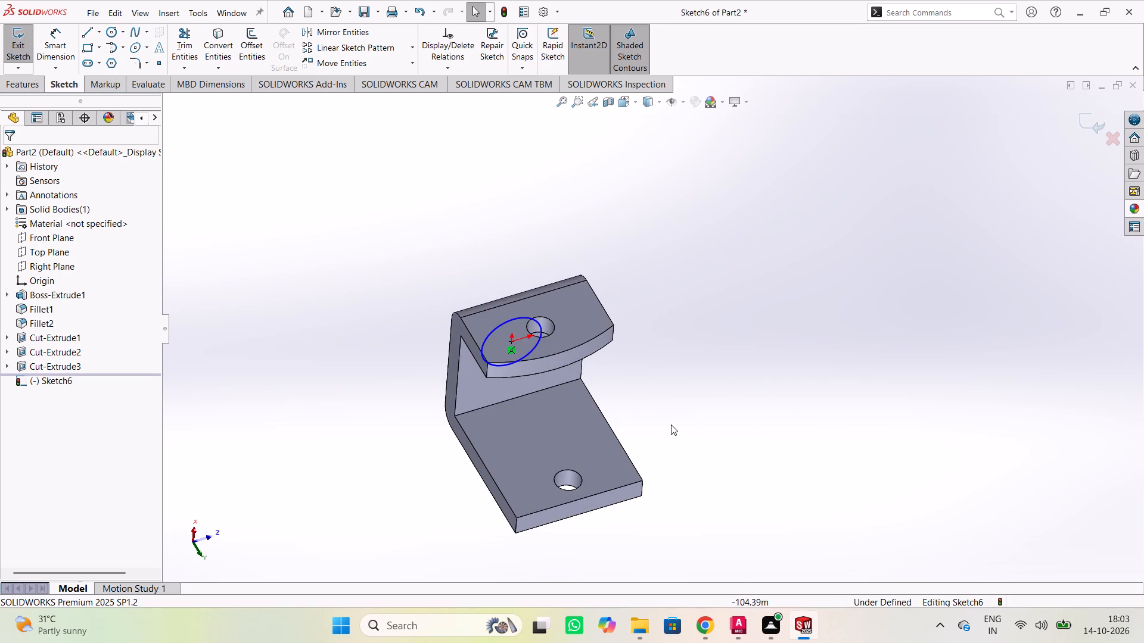
middle_drag(671, 424, 865, 329)
middle_drag(433, 250, 531, 475)
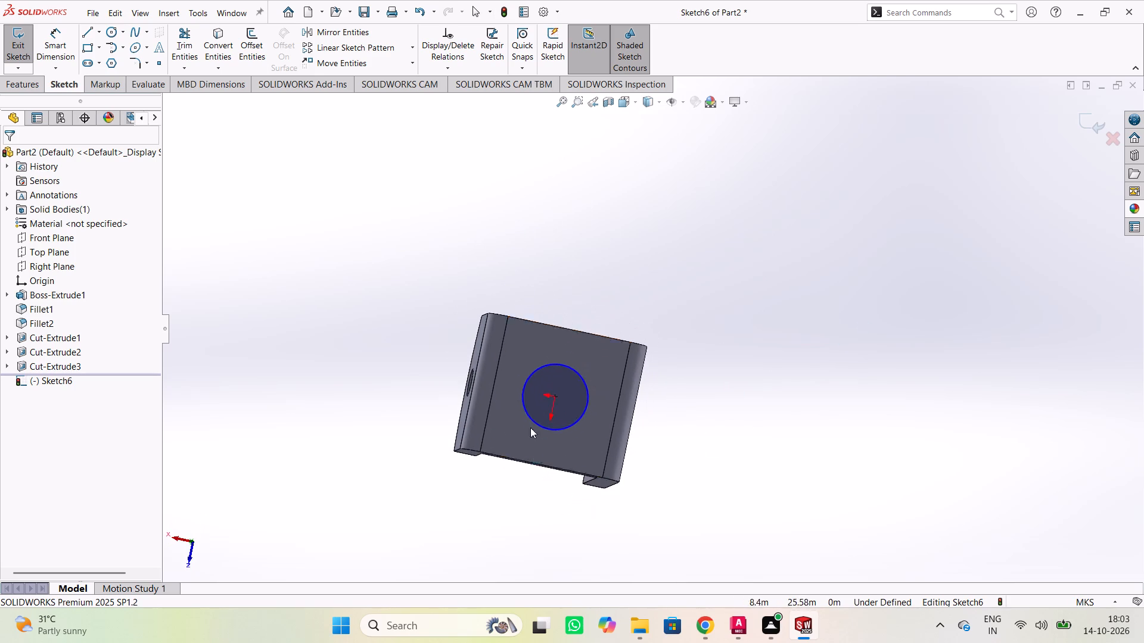
middle_drag(517, 237, 555, 409)
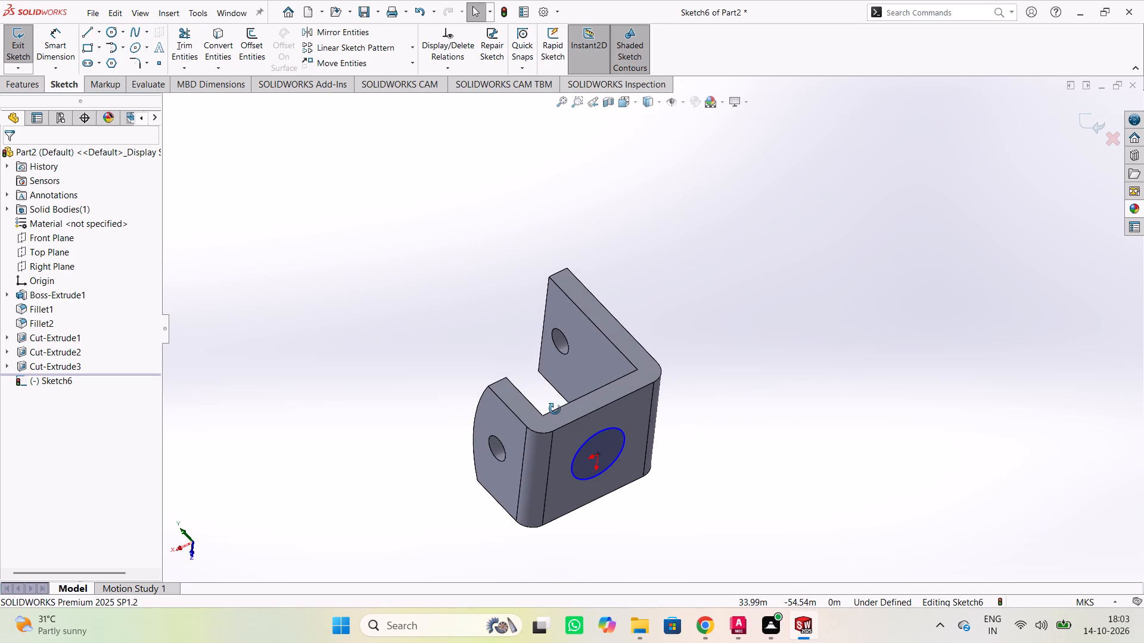
middle_drag(555, 409, 553, 406)
middle_drag(485, 274, 519, 335)
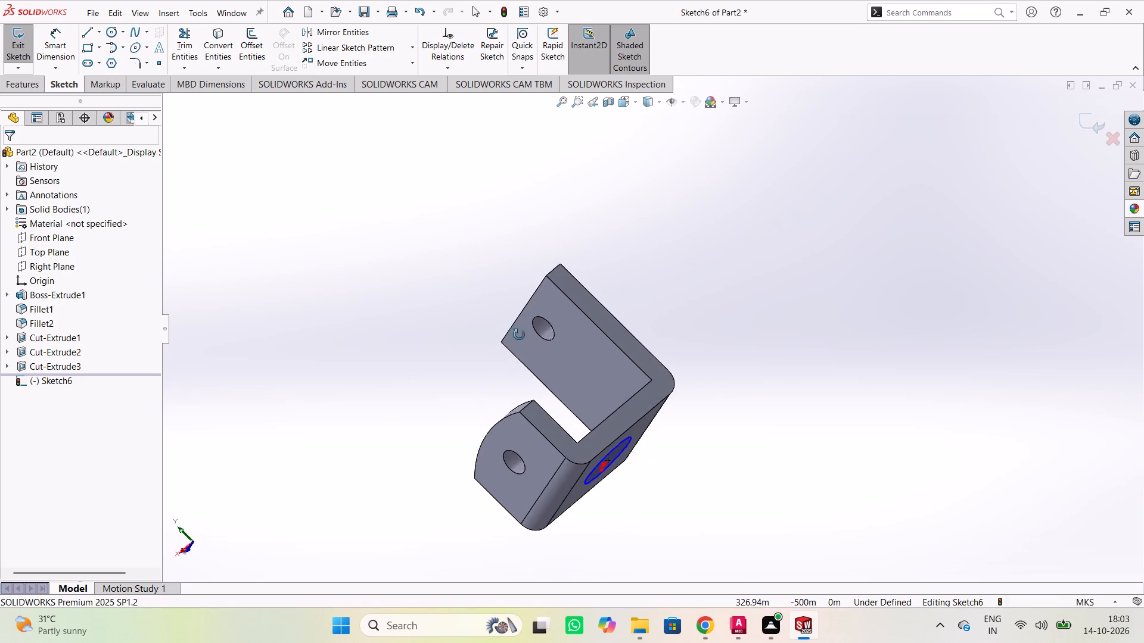
middle_drag(519, 335, 735, 394)
middle_drag(313, 341, 421, 306)
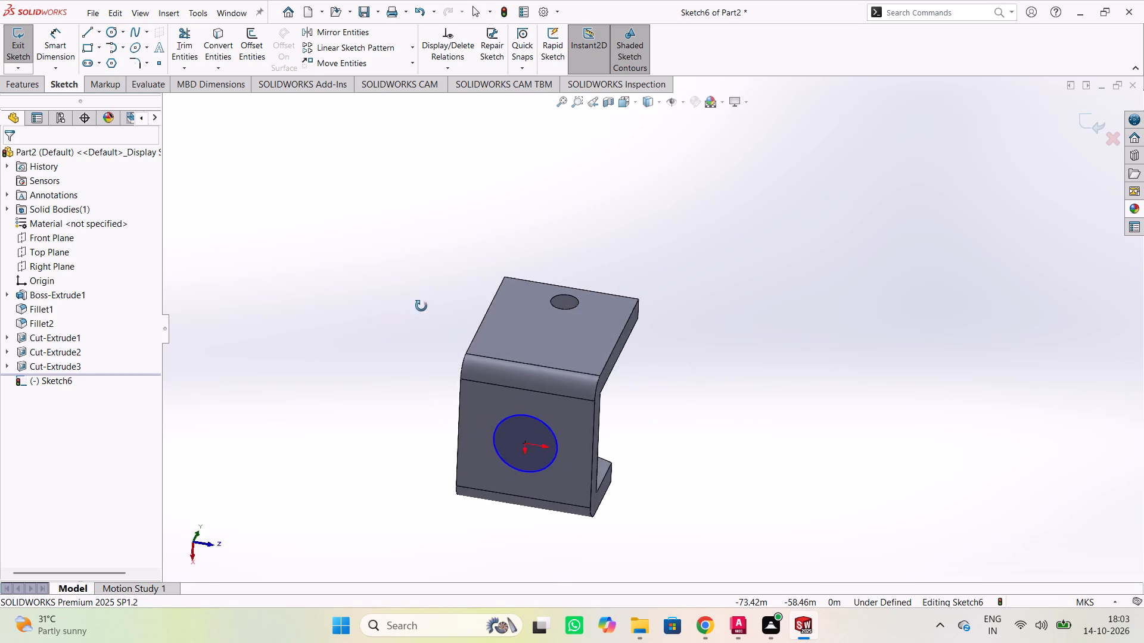
middle_drag(421, 306, 486, 250)
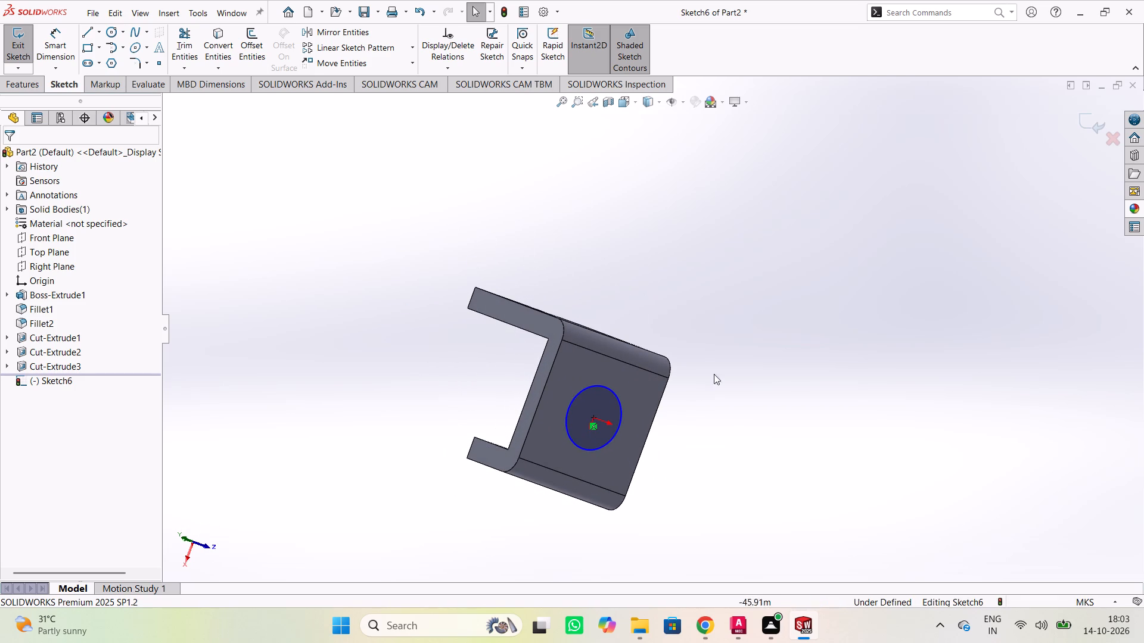
Inspect the short arm's outer face and take a close look at the circle on the base's outer face.
middle_drag(707, 436, 710, 276)
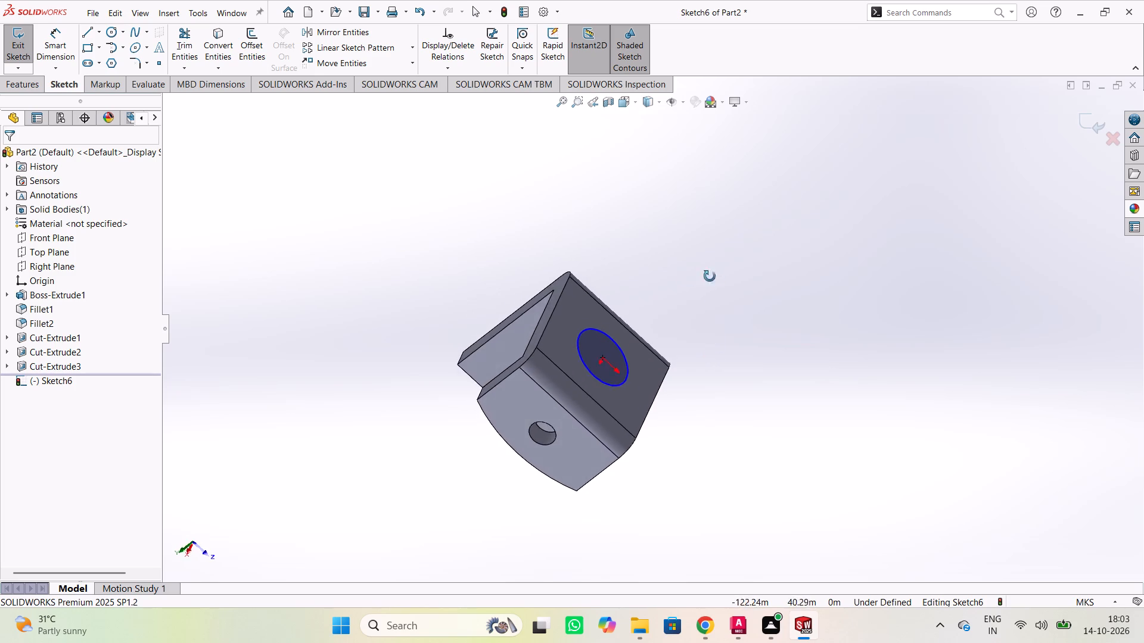
middle_drag(710, 276, 706, 276)
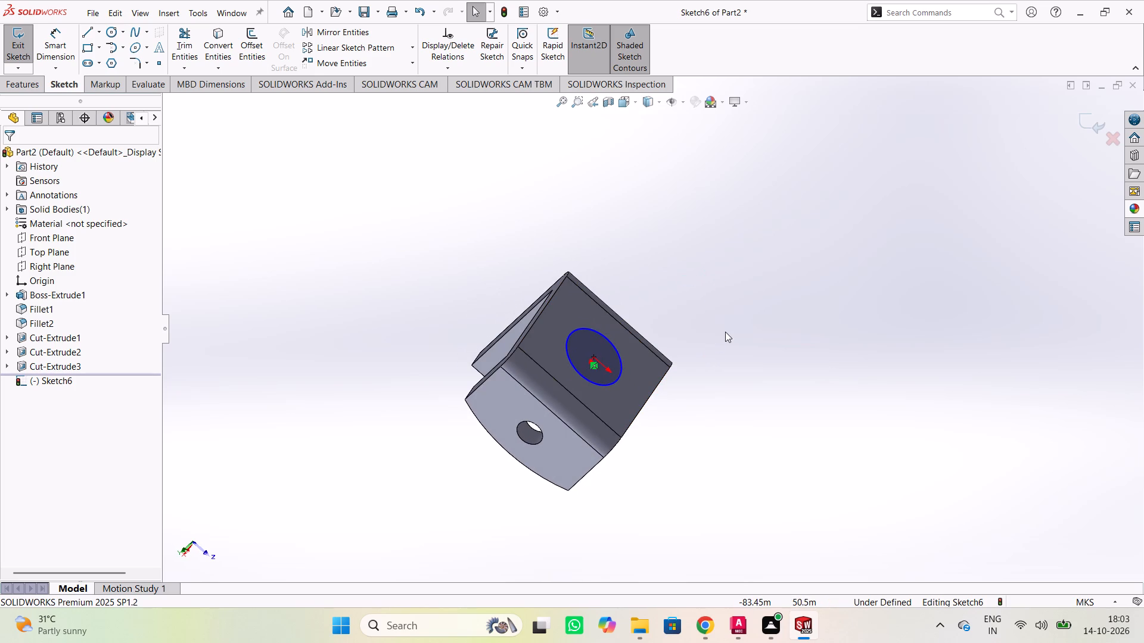
middle_drag(728, 328, 738, 311)
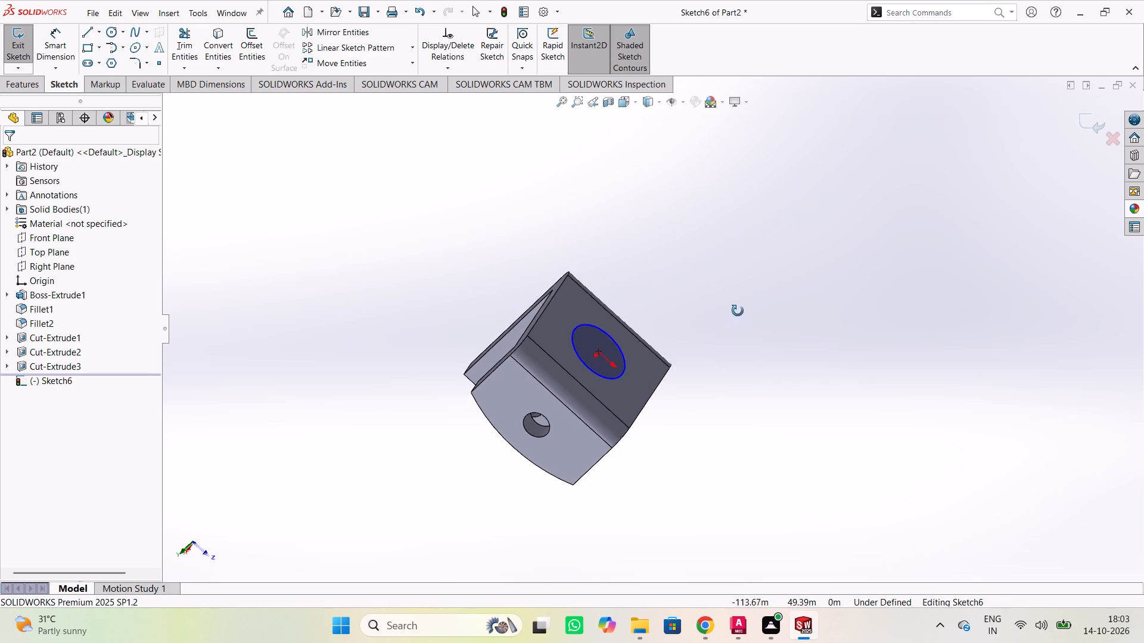
middle_drag(738, 311, 767, 392)
scroll(761, 317, up, 1)
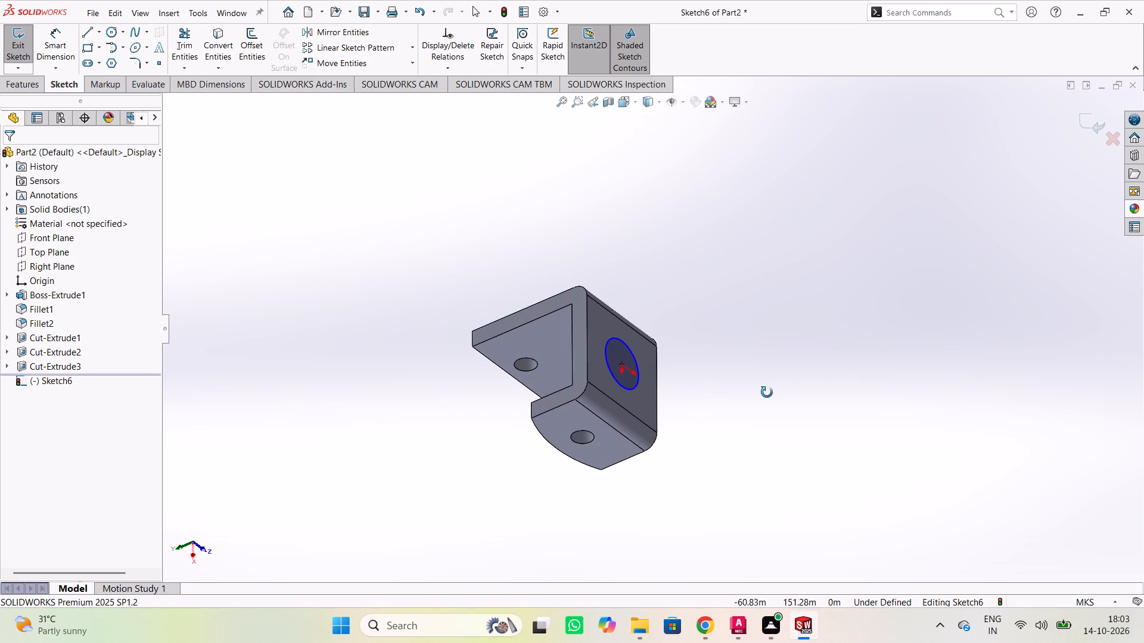
middle_drag(767, 392, 760, 409)
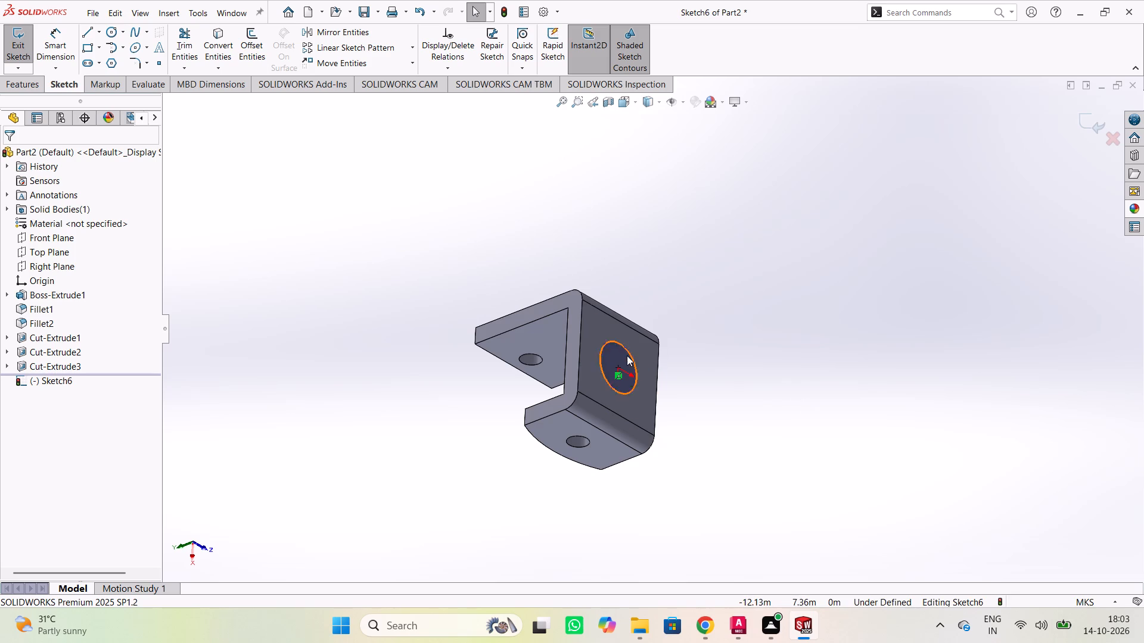
scroll(627, 355, up, 2)
scroll(626, 355, down, 8)
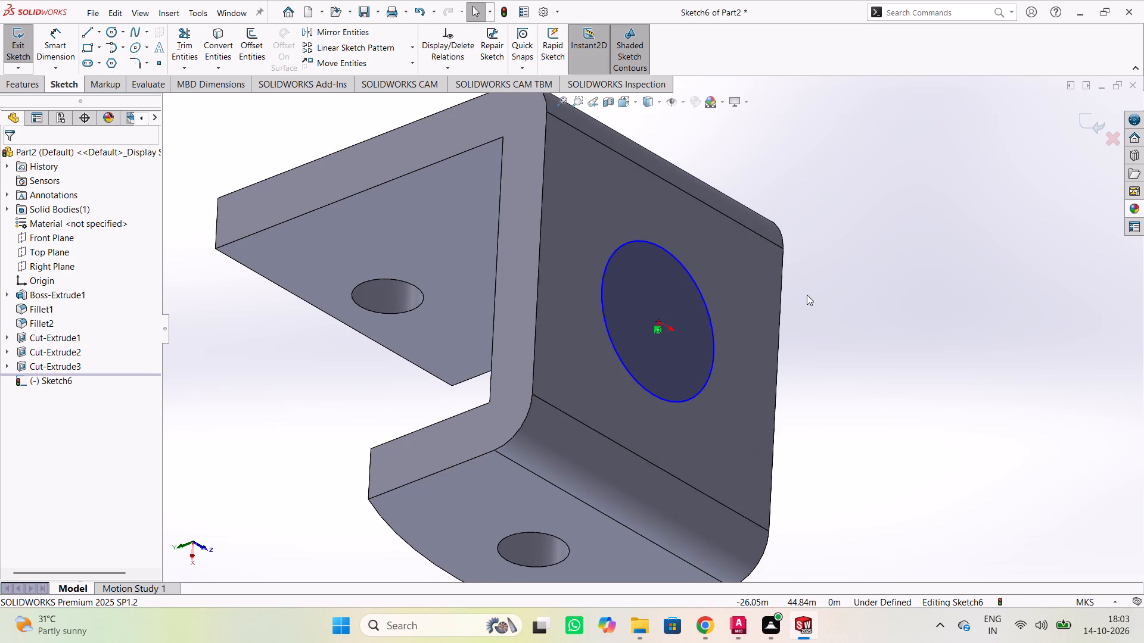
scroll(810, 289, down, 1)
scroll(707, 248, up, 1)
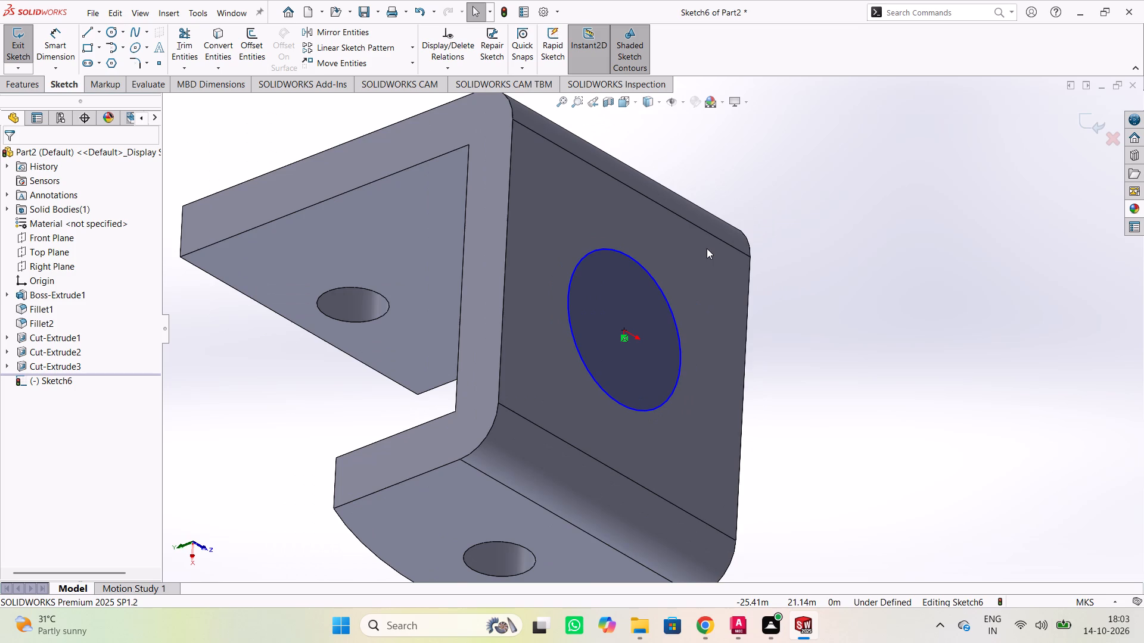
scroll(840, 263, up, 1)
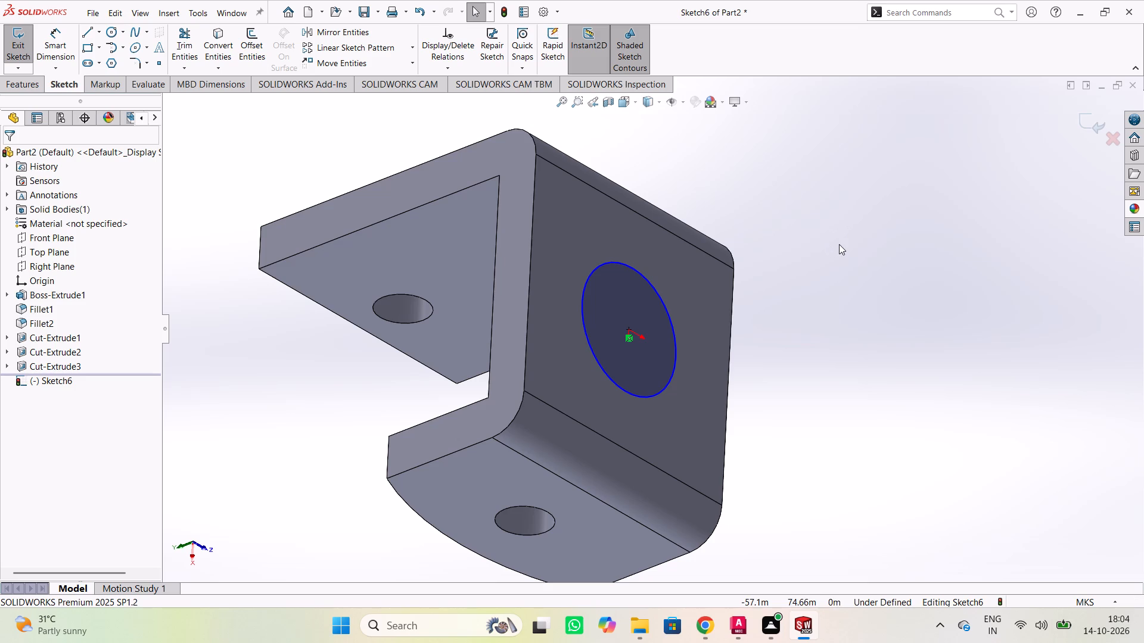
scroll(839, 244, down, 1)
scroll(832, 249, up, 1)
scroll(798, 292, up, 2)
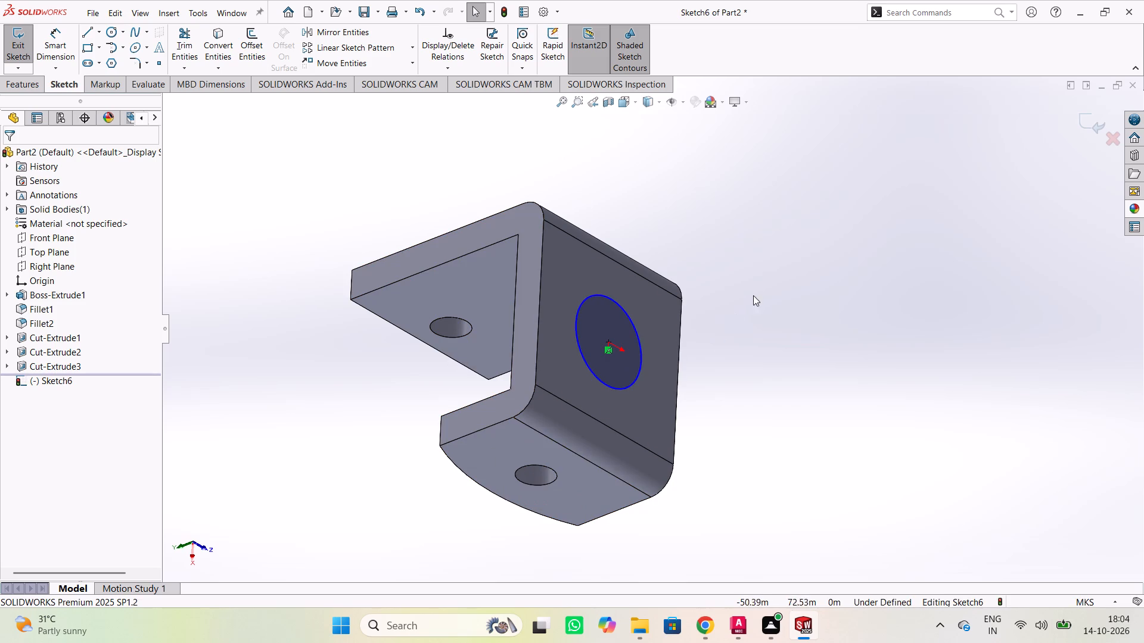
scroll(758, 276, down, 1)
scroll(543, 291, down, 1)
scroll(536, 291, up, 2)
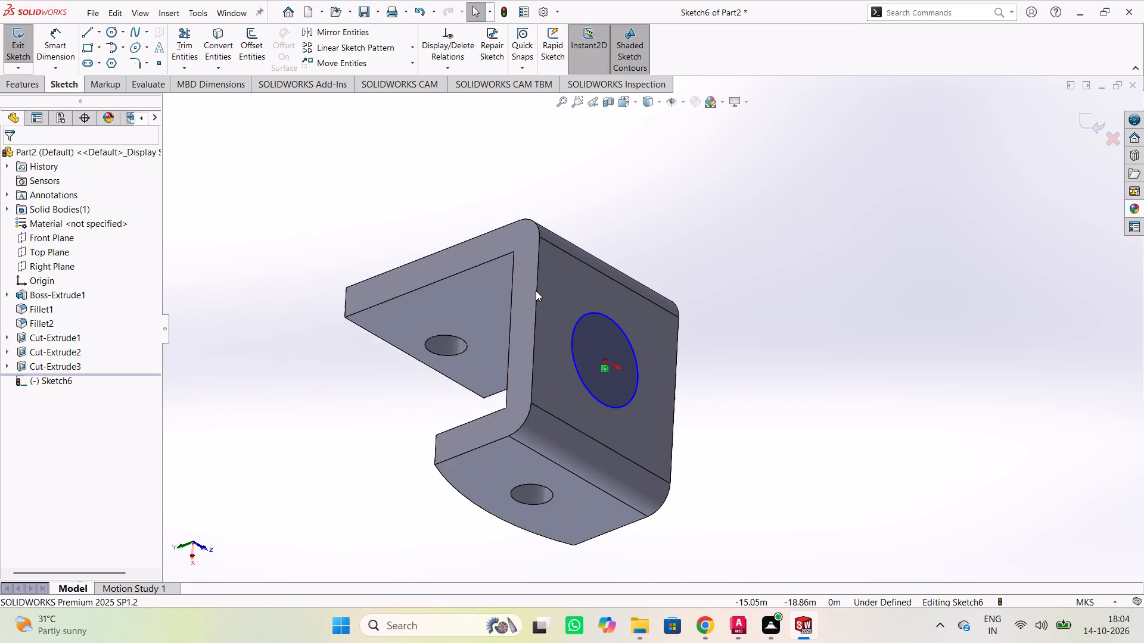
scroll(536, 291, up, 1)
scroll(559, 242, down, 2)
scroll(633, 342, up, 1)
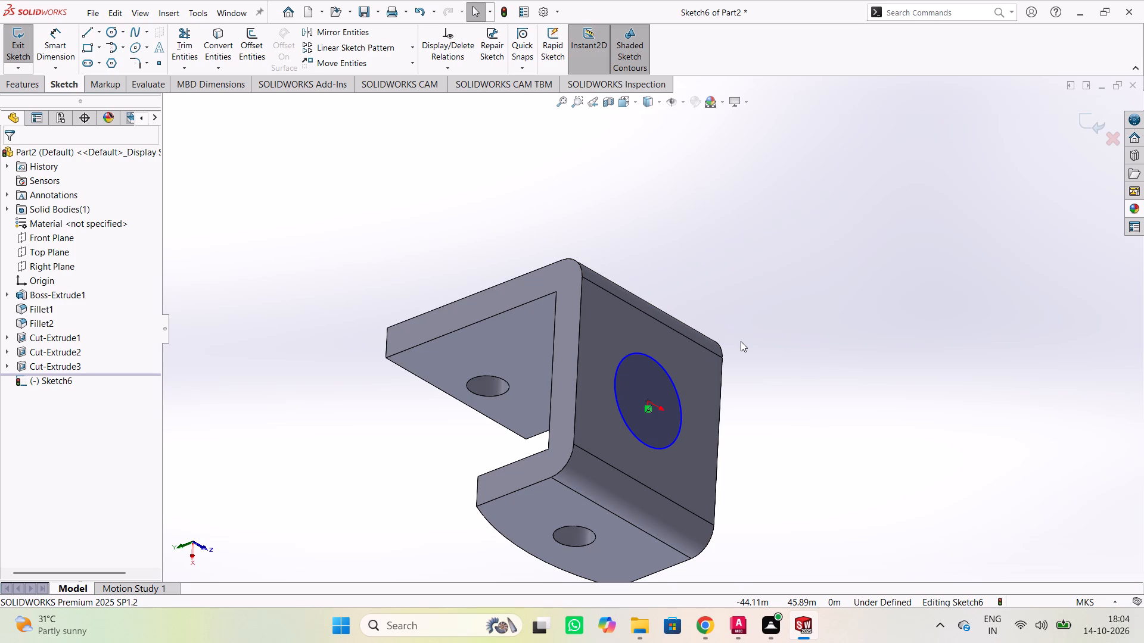
Examine the U-shaped profile, the undersides of both arms and the circle on the base's outer face.
middle_drag(823, 367, 816, 359)
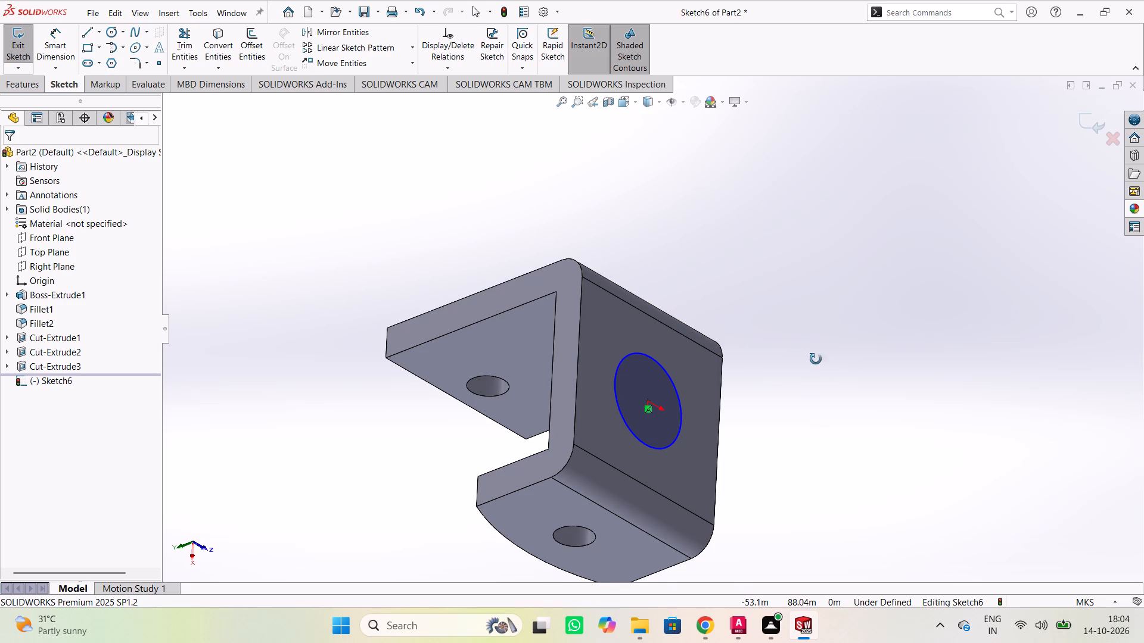
middle_drag(816, 359, 835, 311)
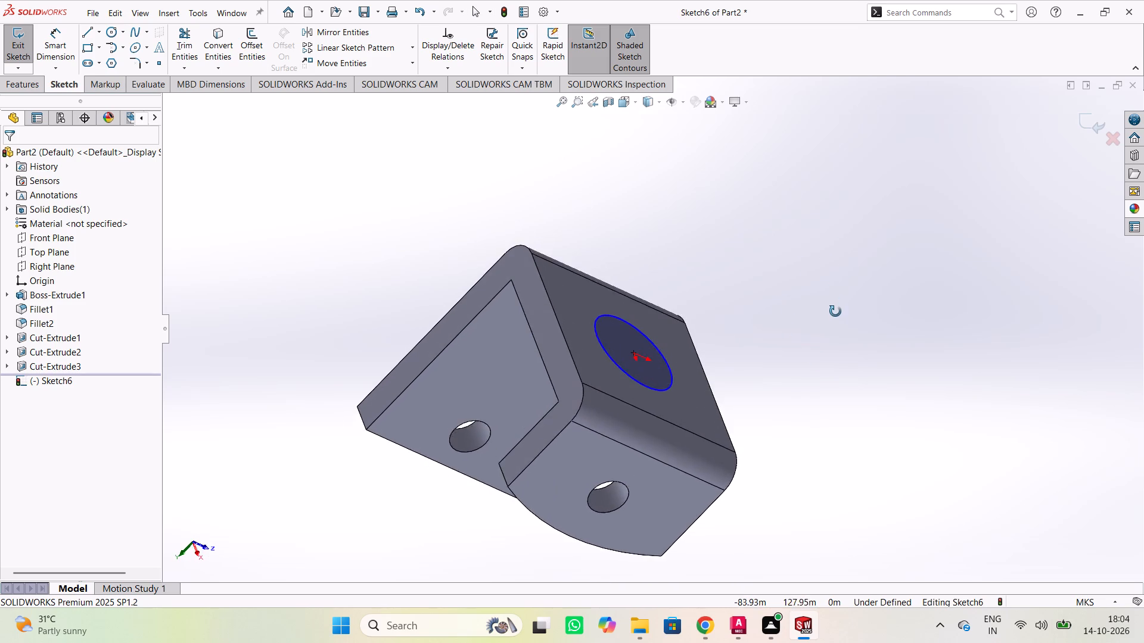
middle_drag(835, 311, 873, 284)
middle_drag(812, 278, 801, 354)
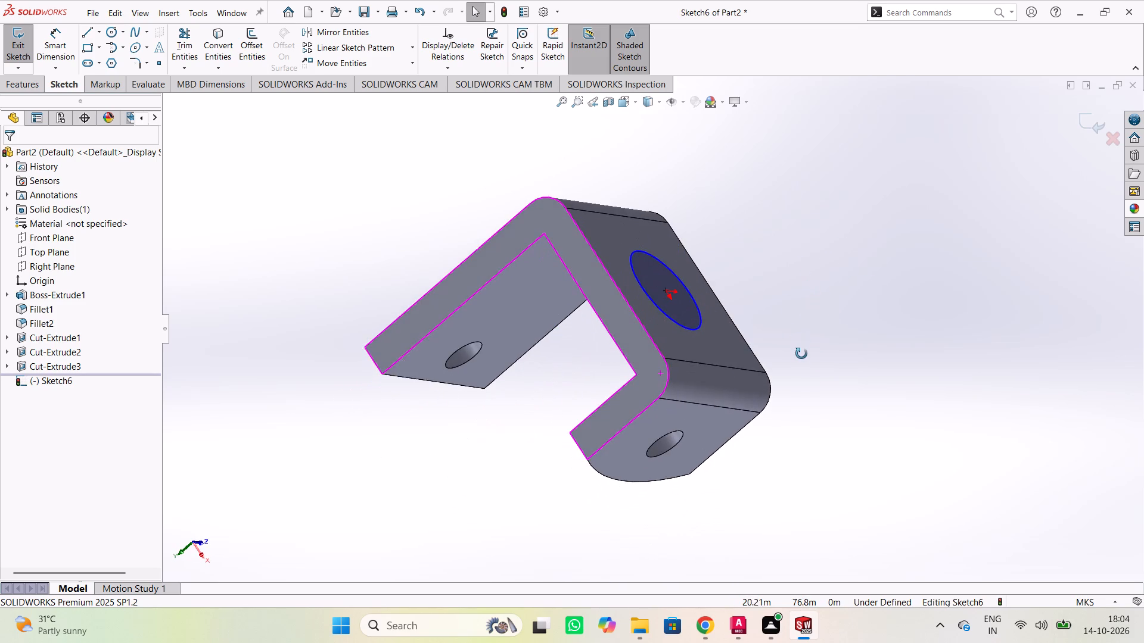
middle_drag(801, 354, 798, 360)
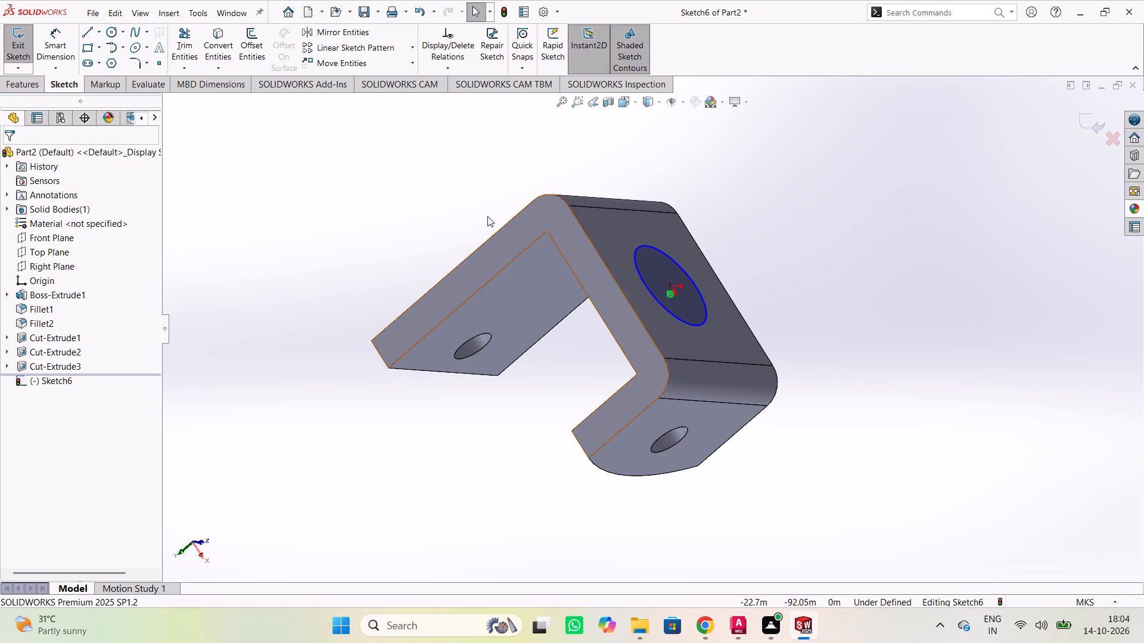
scroll(471, 207, down, 2)
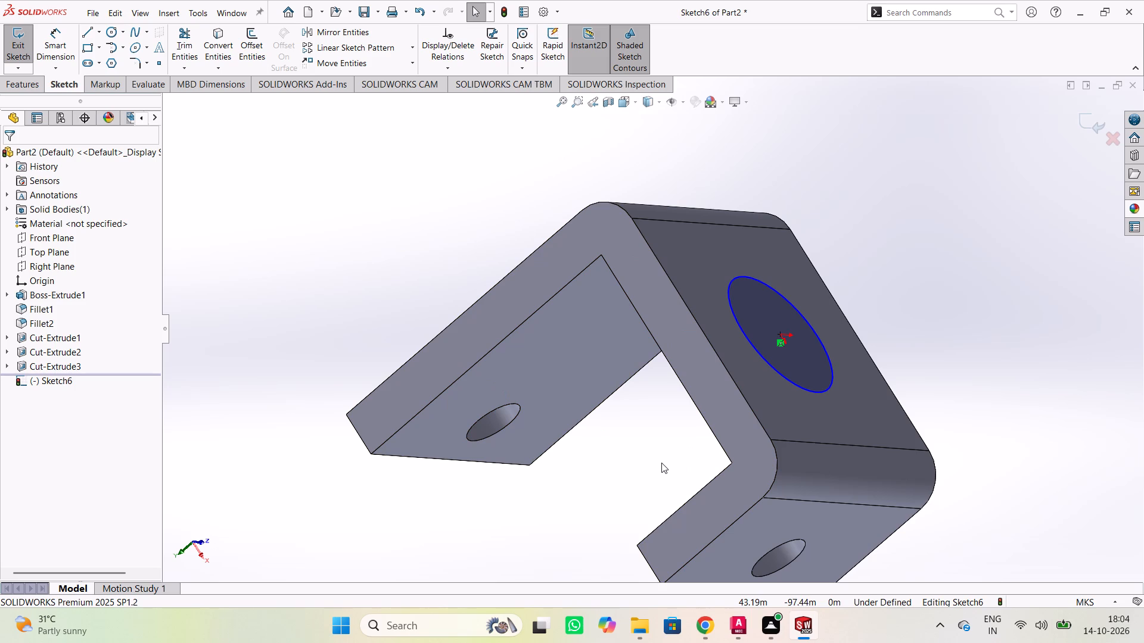
scroll(868, 182, down, 1)
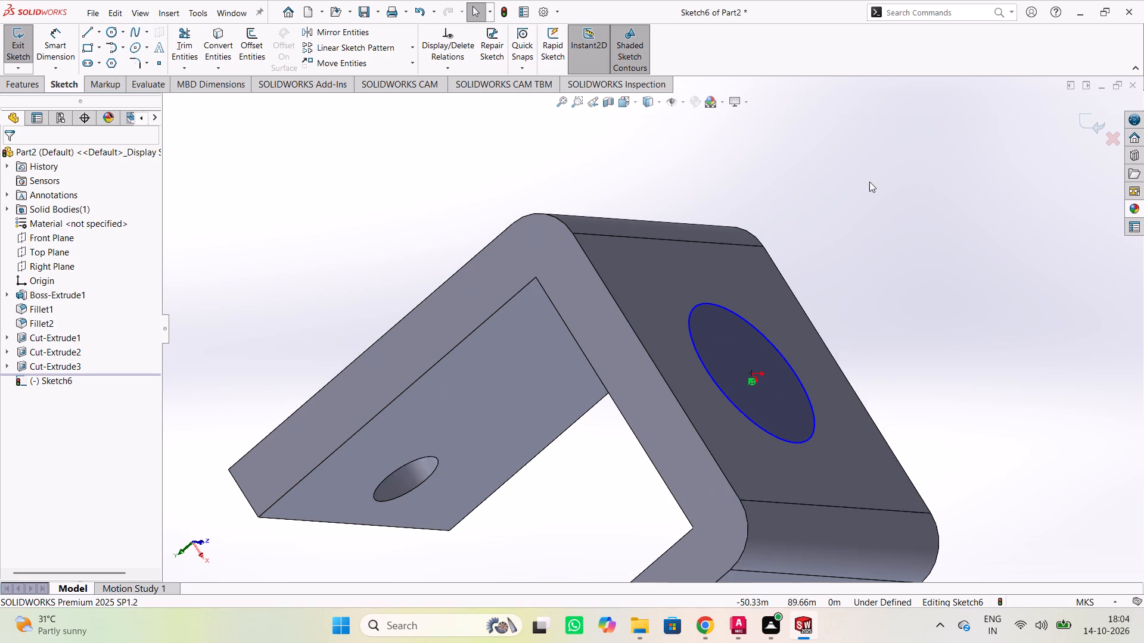
scroll(857, 188, up, 2)
scroll(875, 326, down, 1)
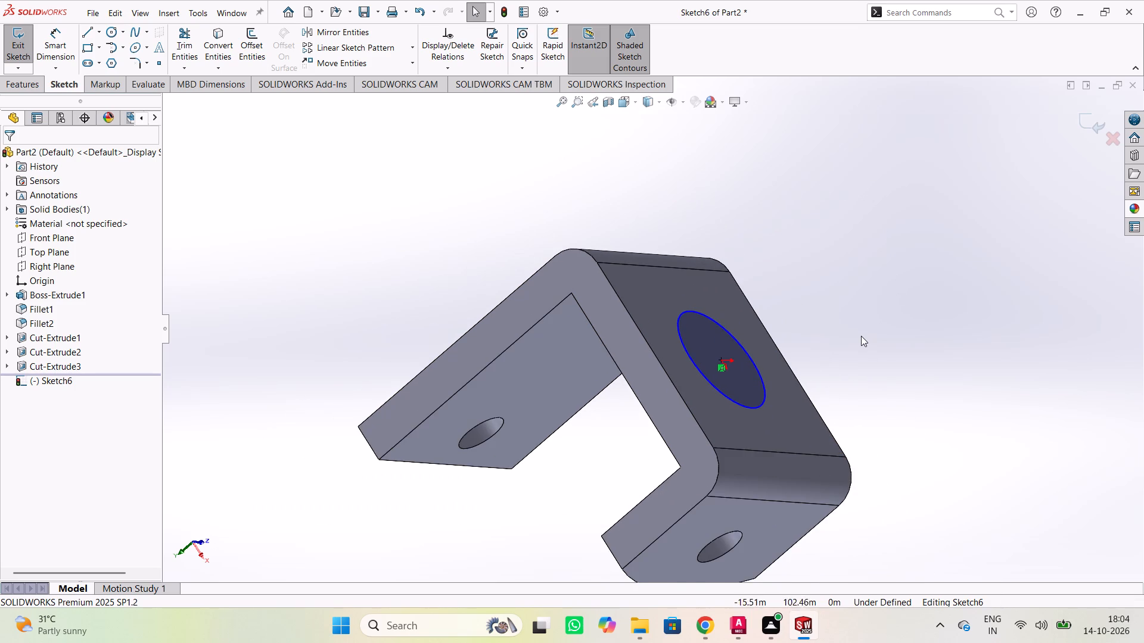
scroll(859, 332, up, 2)
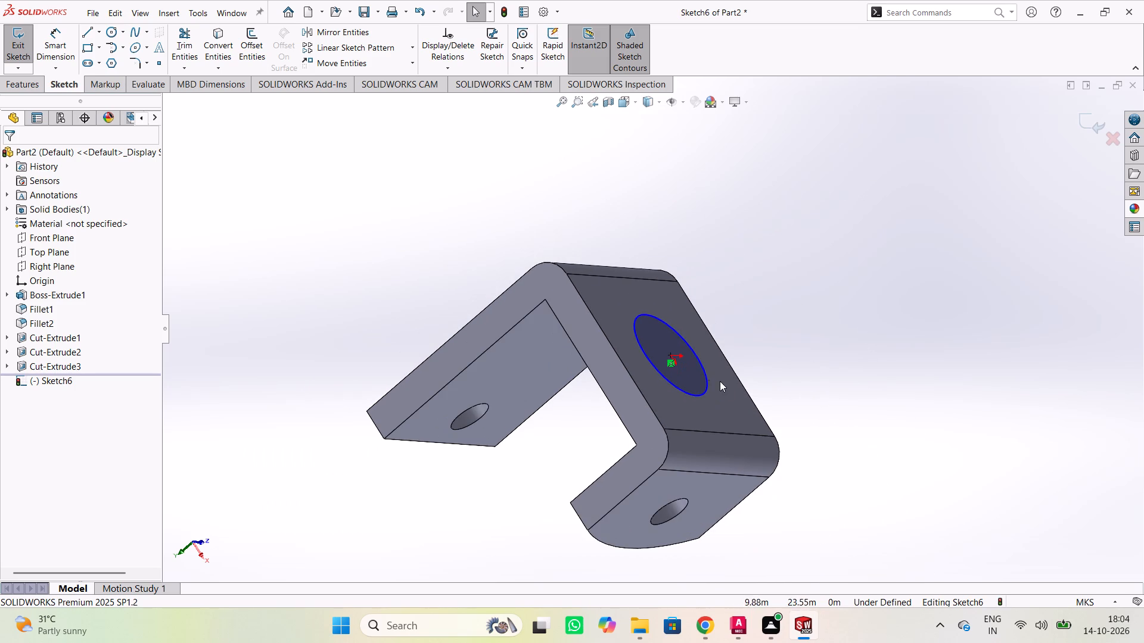
scroll(757, 321, down, 1)
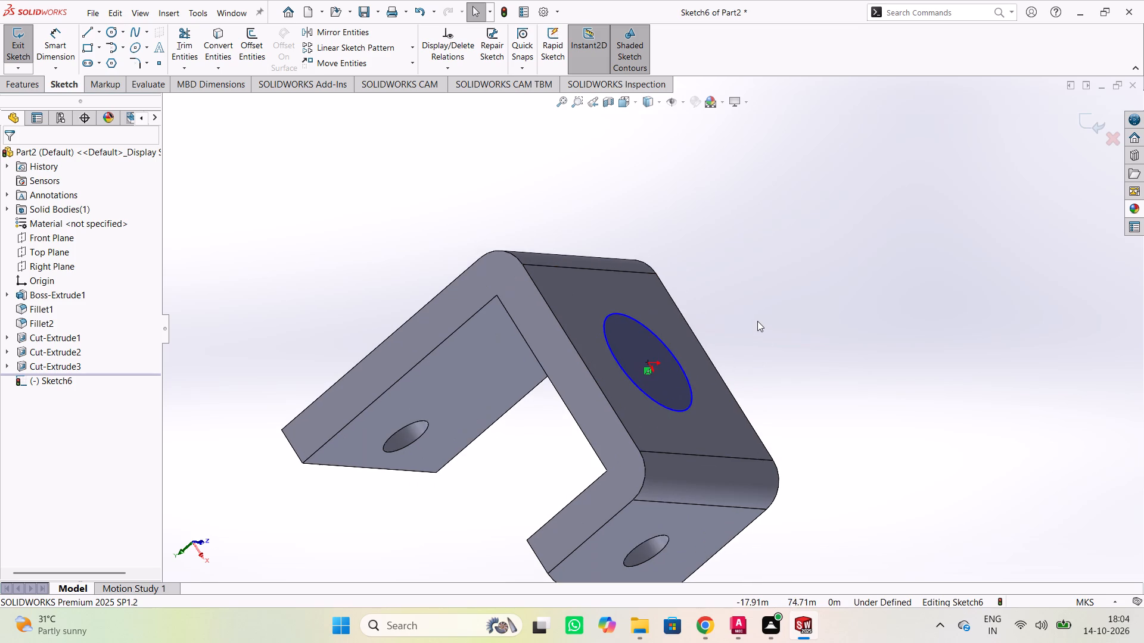
scroll(760, 320, up, 2)
scroll(760, 320, down, 1)
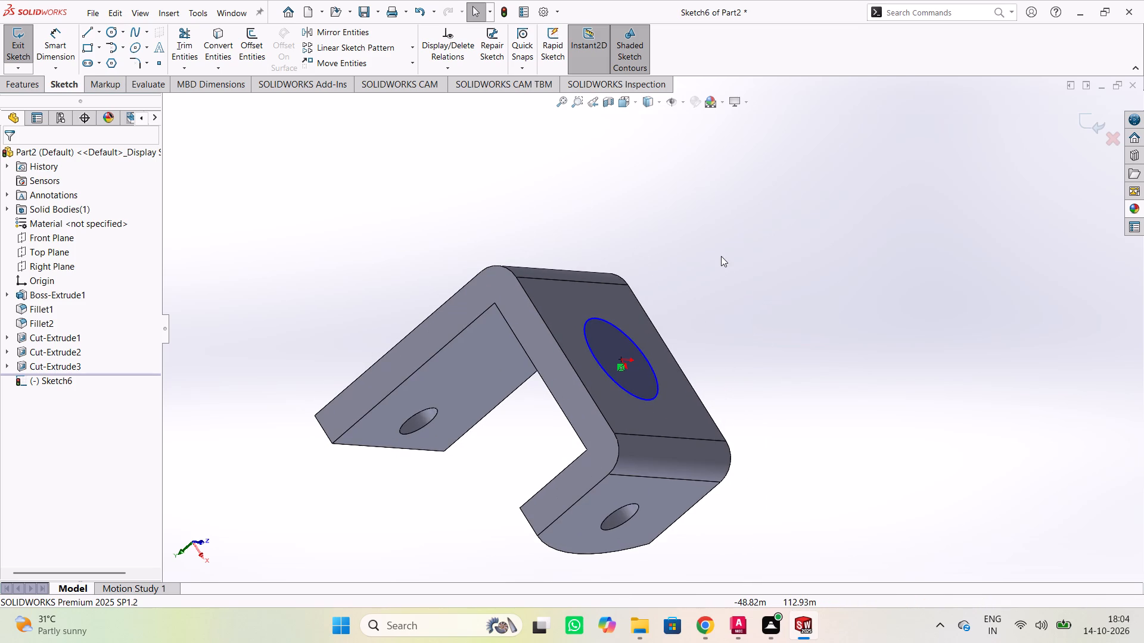
scroll(608, 313, down, 1)
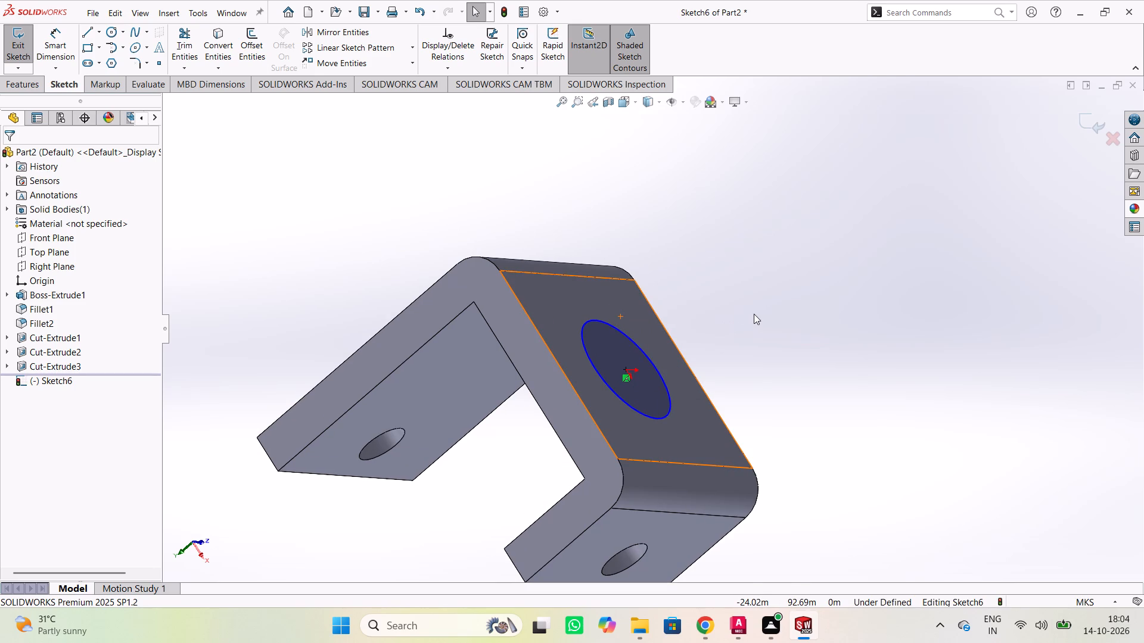
click(768, 287)
Inspect the base circle nearly face-on, and compare it with the arm holes from several sides of the bracket.
middle_drag(850, 254, 765, 333)
scroll(798, 230, down, 1)
middle_drag(798, 230, 747, 291)
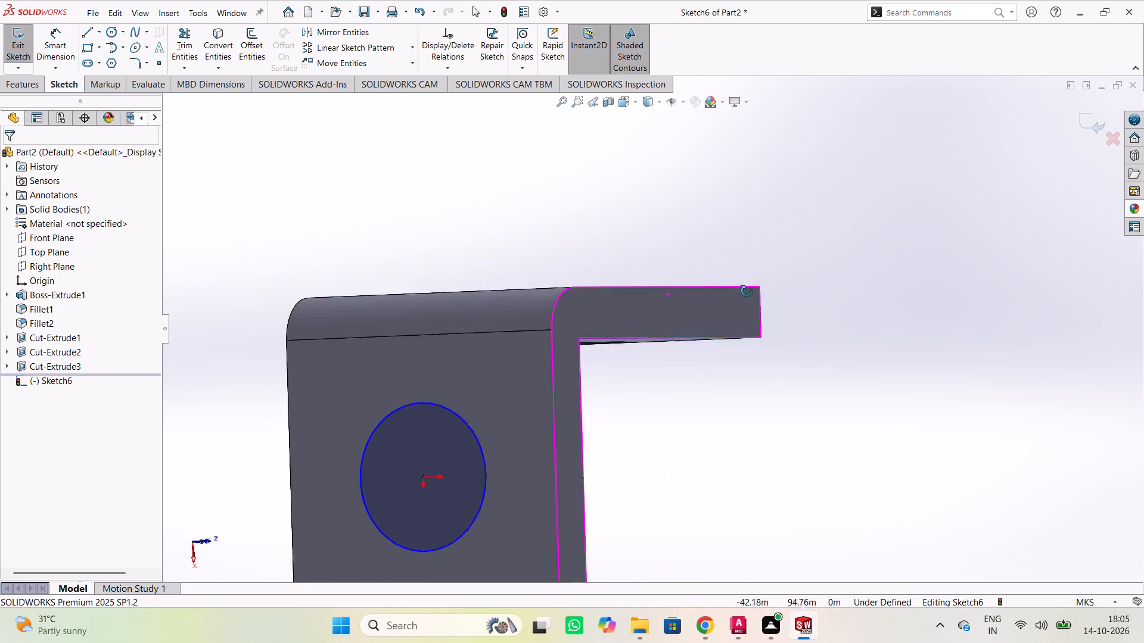
middle_drag(747, 291, 393, 255)
middle_drag(282, 198, 277, 228)
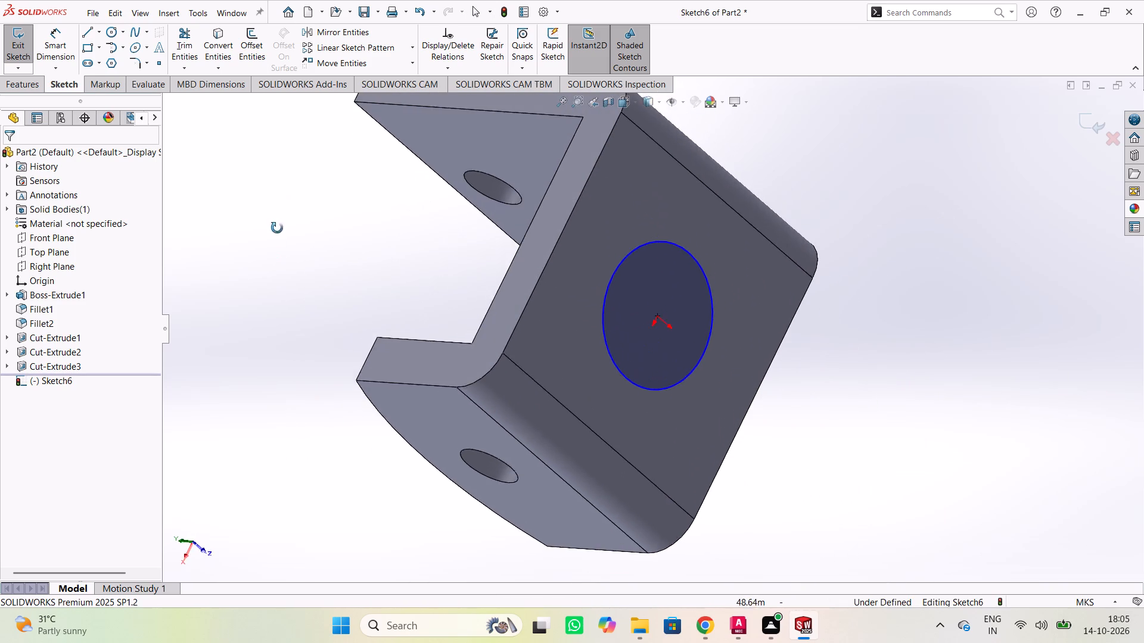
middle_drag(277, 228, 281, 214)
scroll(281, 214, down, 1)
scroll(360, 218, down, 1)
scroll(360, 226, up, 1)
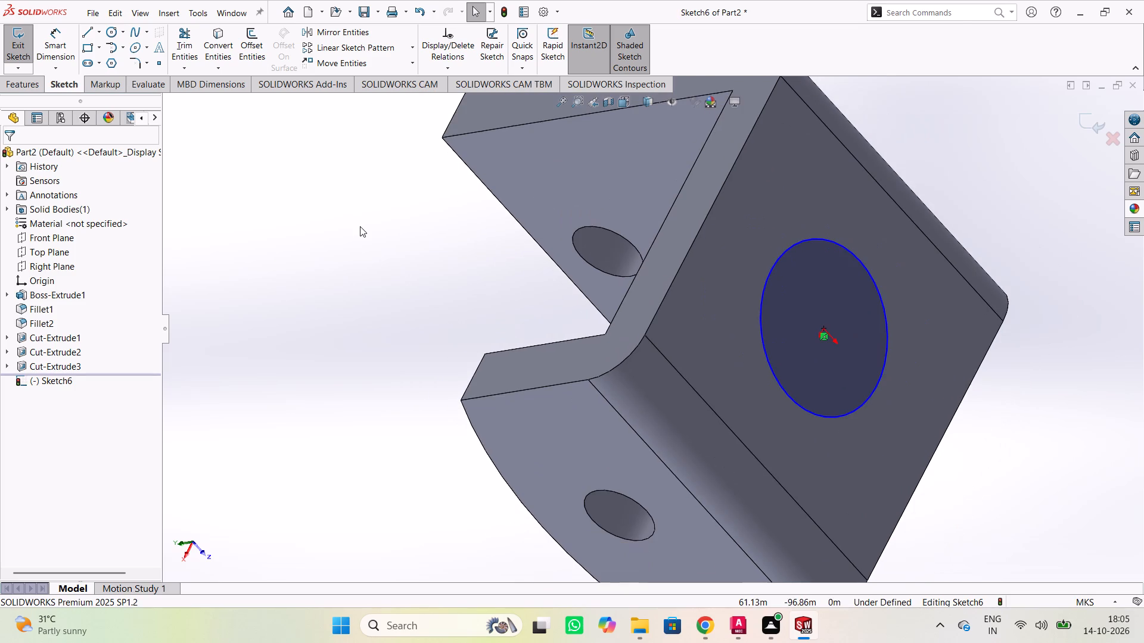
scroll(378, 227, up, 2)
middle_drag(378, 241, 341, 337)
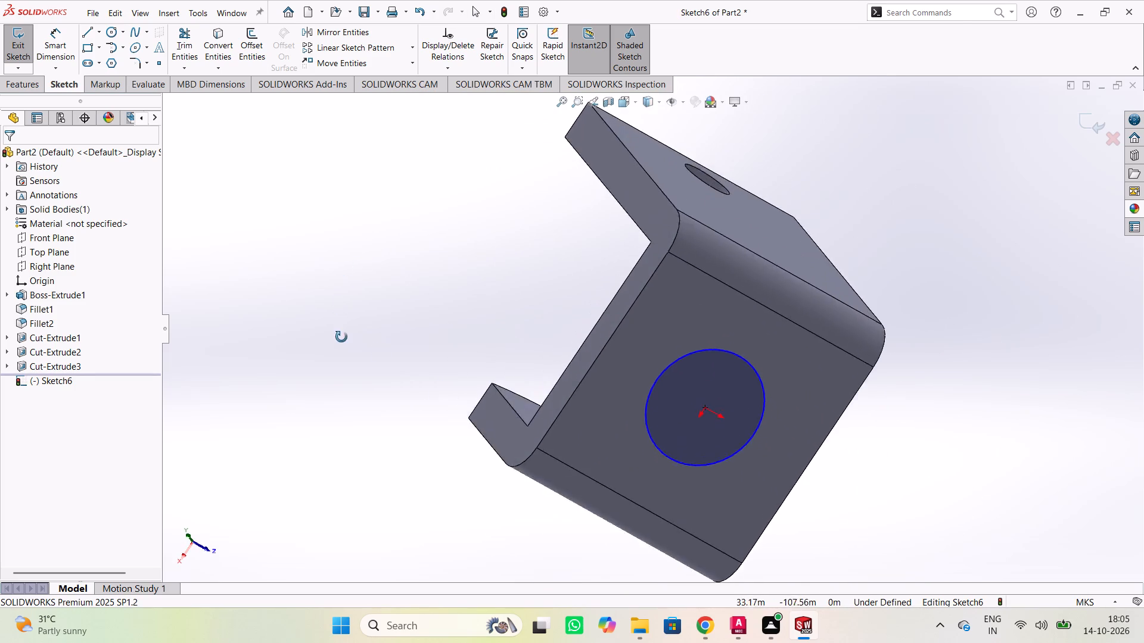
middle_drag(341, 337, 418, 422)
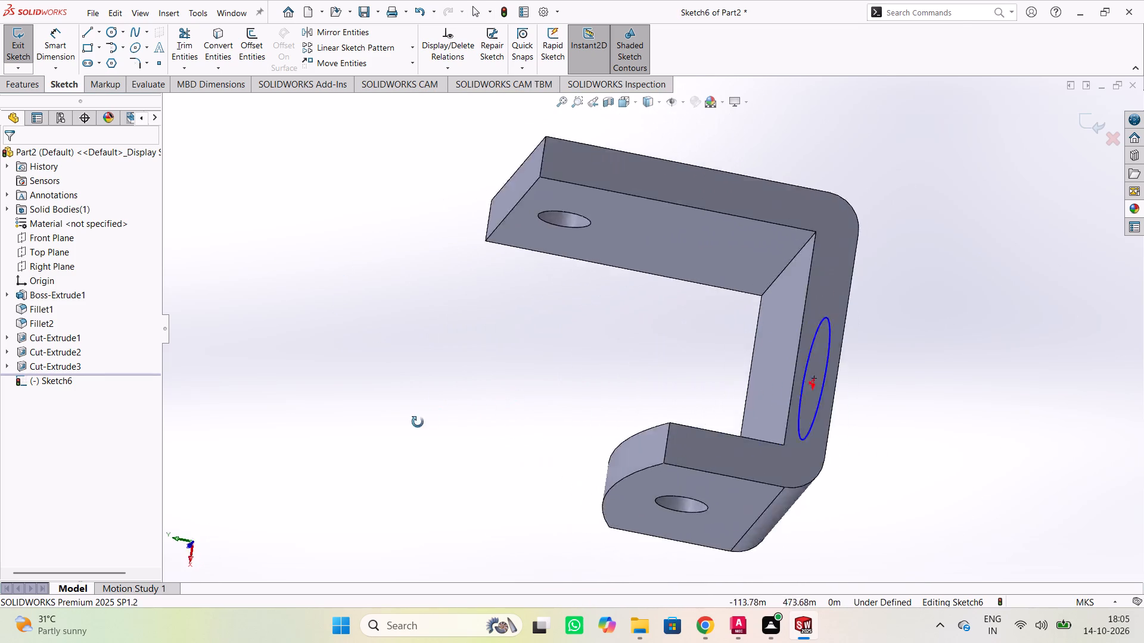
middle_drag(418, 422, 393, 429)
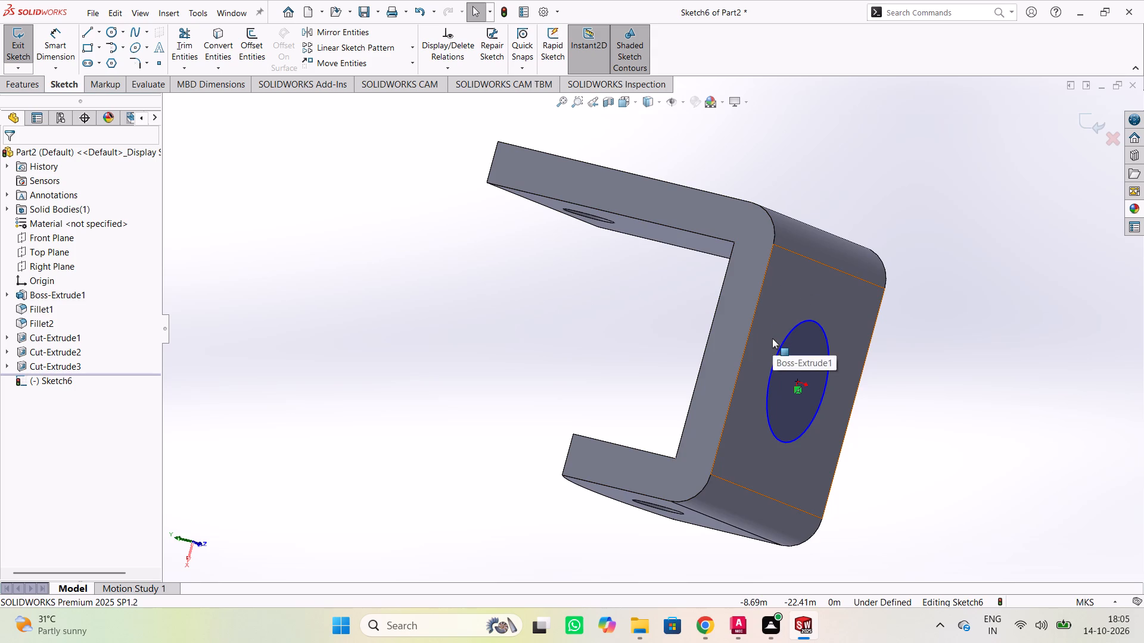
Check the base circle's placement between the two rounded corners, from the bracket's side and up close.
scroll(772, 338, up, 1)
scroll(772, 342, down, 3)
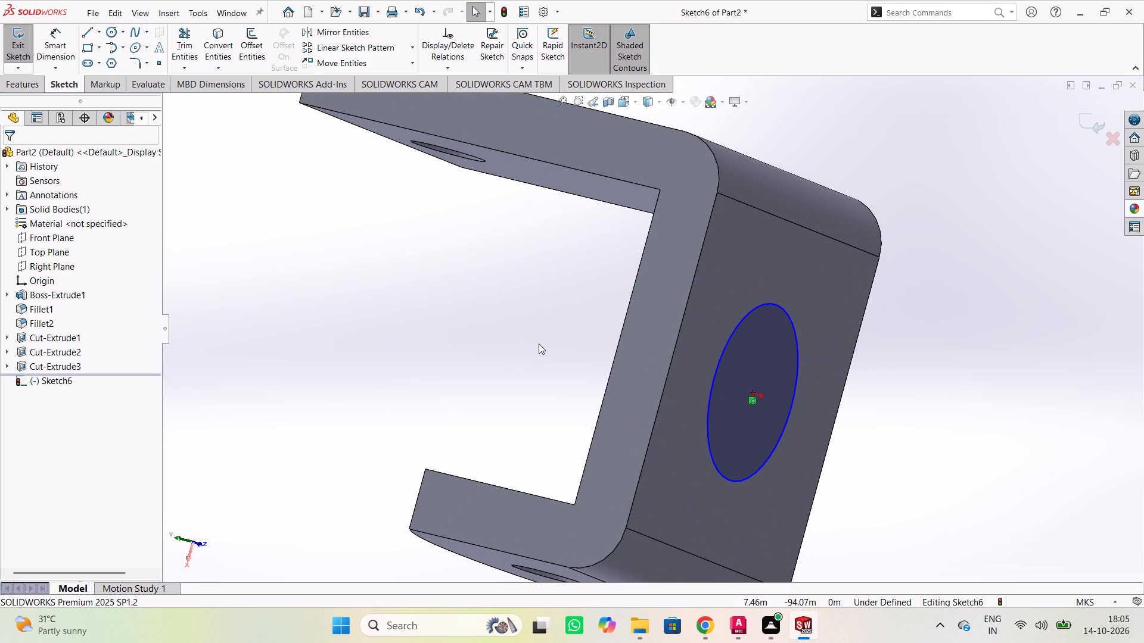
scroll(539, 344, up, 2)
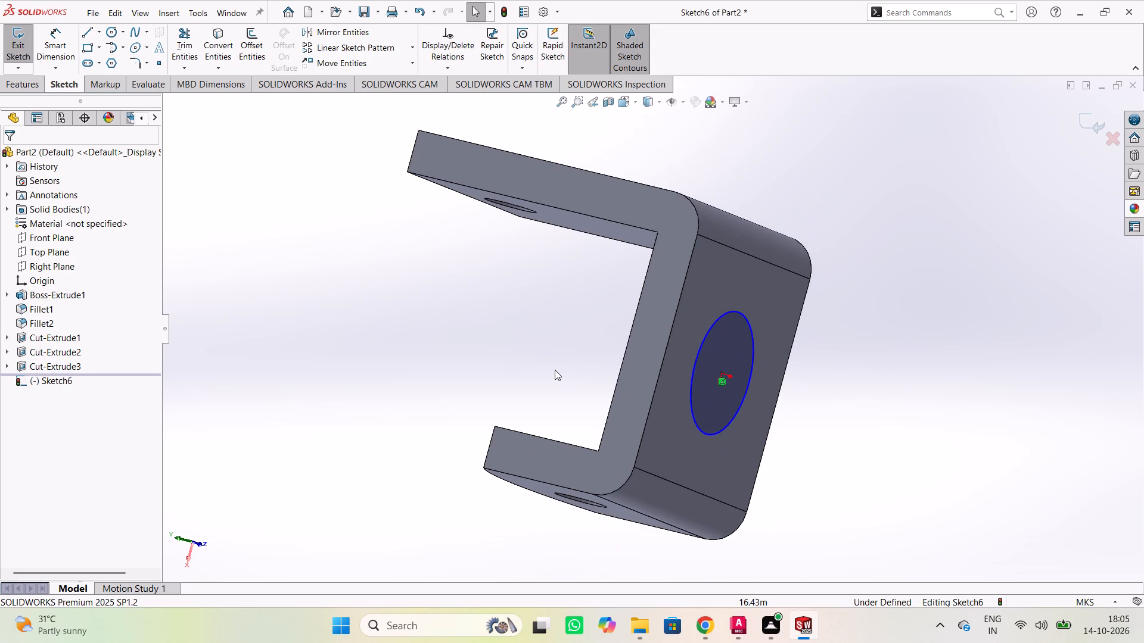
middle_drag(555, 370, 562, 386)
scroll(555, 372, up, 1)
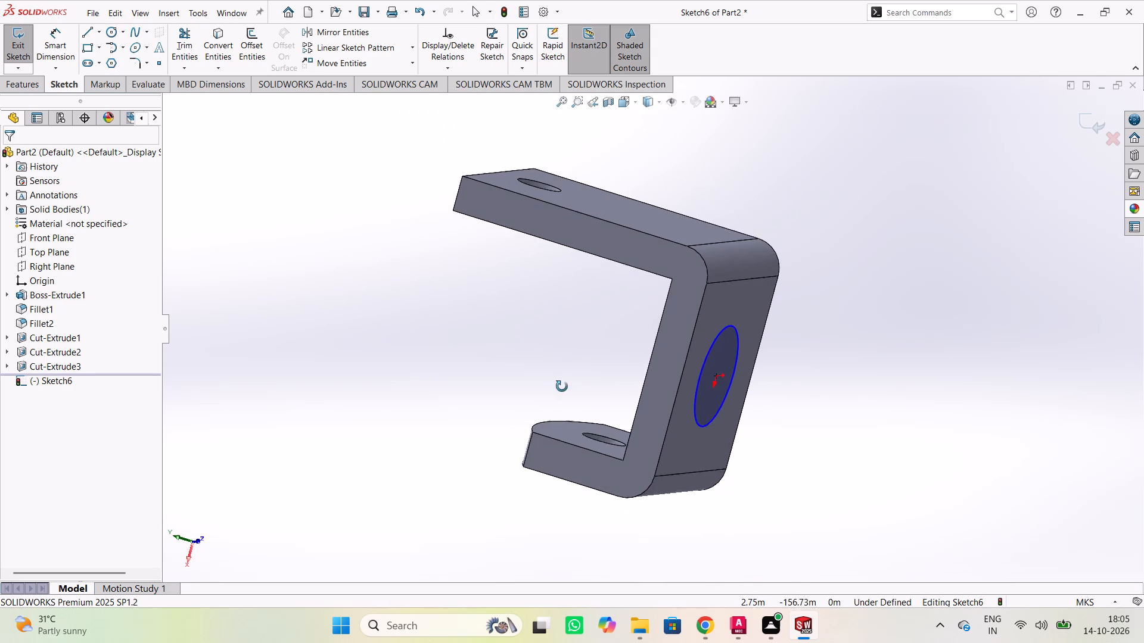
middle_drag(562, 386, 583, 383)
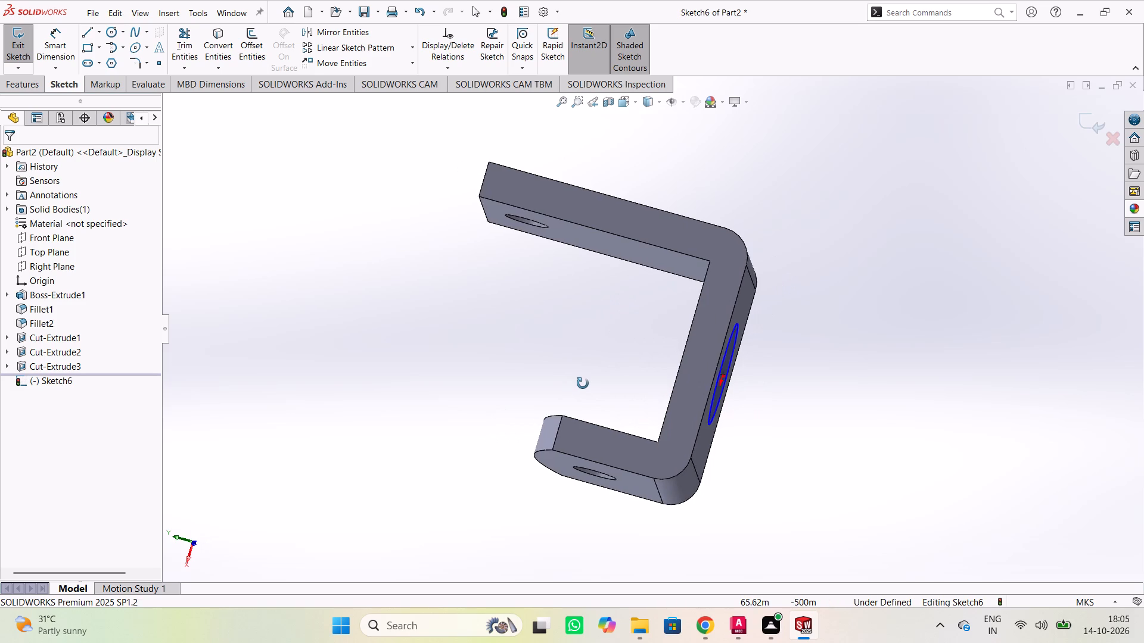
middle_drag(583, 383, 552, 347)
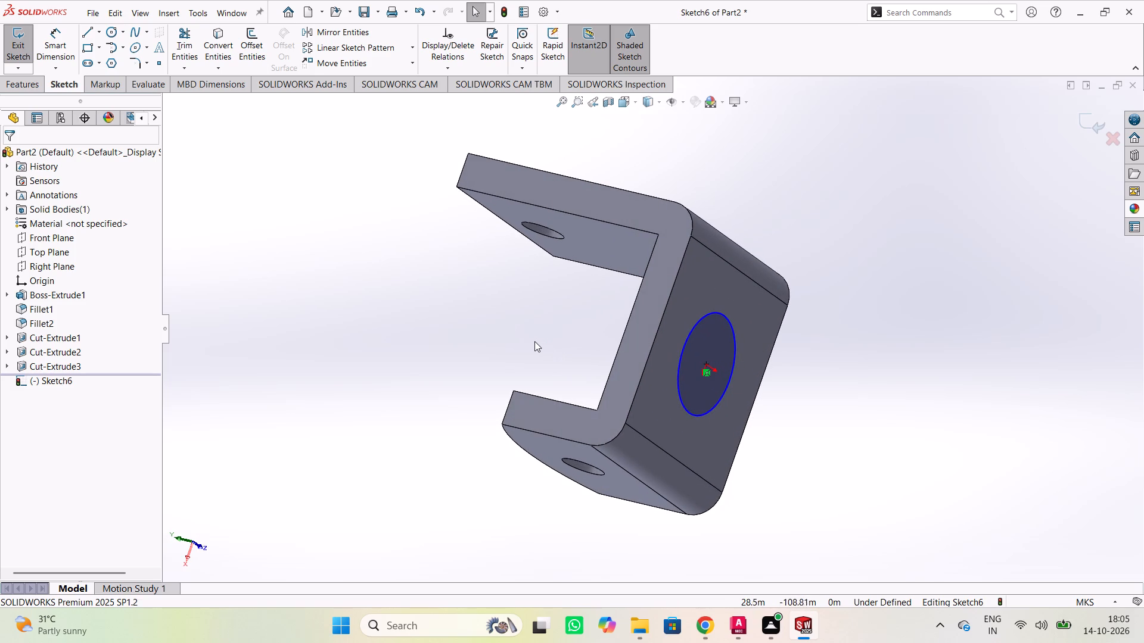
scroll(697, 304, down, 2)
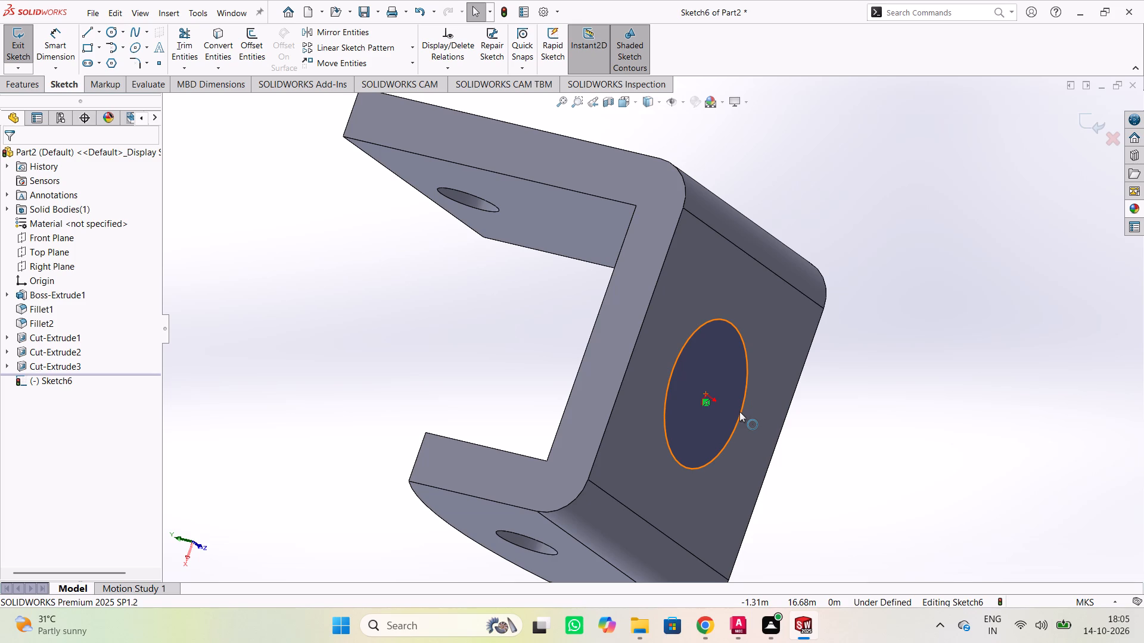
scroll(449, 289, down, 1)
scroll(455, 290, up, 1)
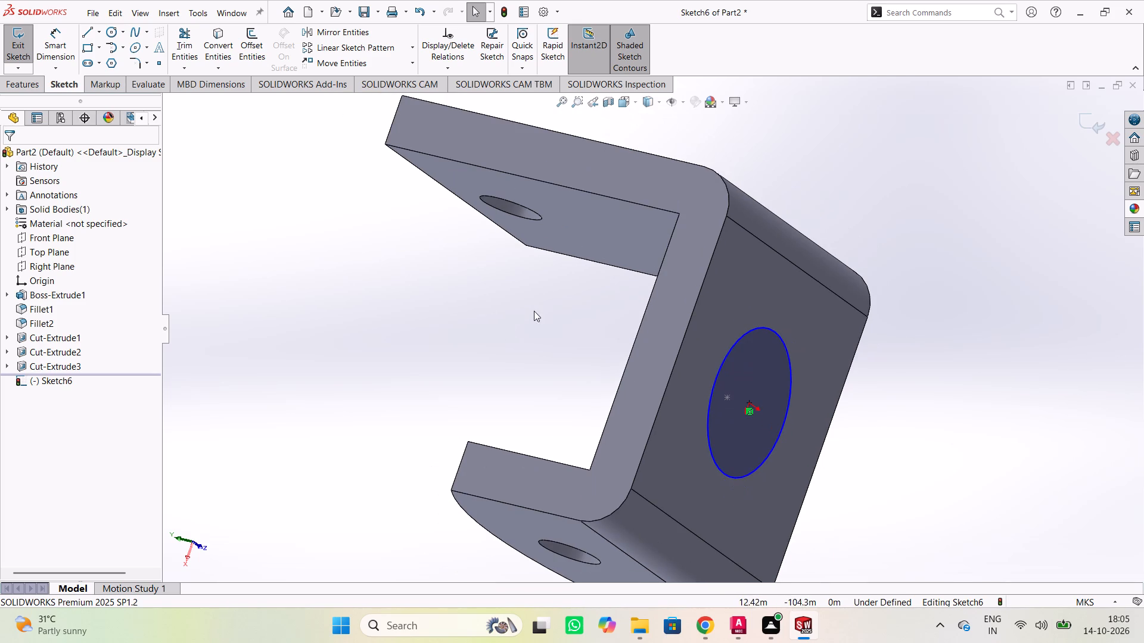
Examine the long arm's outer face, the short arm's curved end and the base's inner face against the base circle.
middle_drag(530, 294, 539, 365)
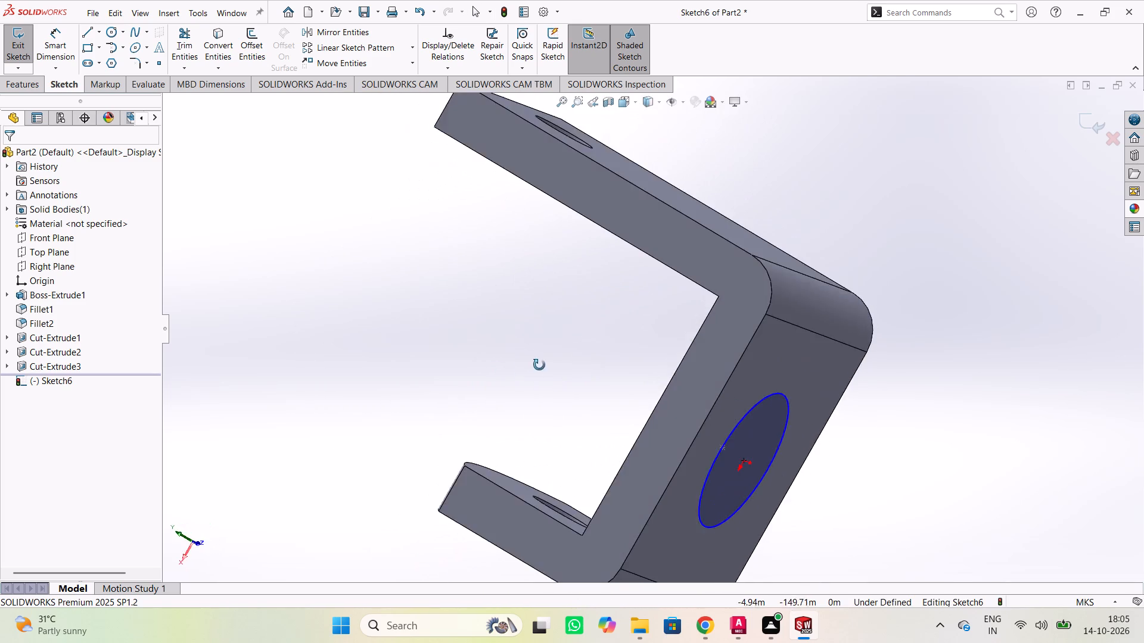
middle_drag(539, 365, 584, 404)
middle_drag(580, 310, 536, 344)
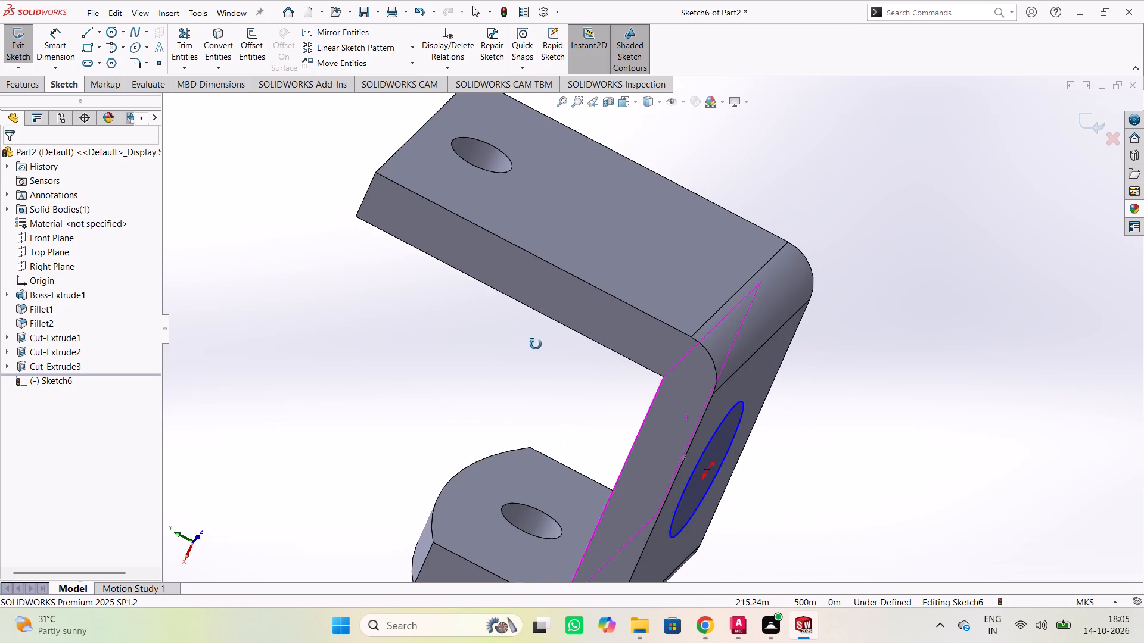
middle_drag(536, 344, 562, 318)
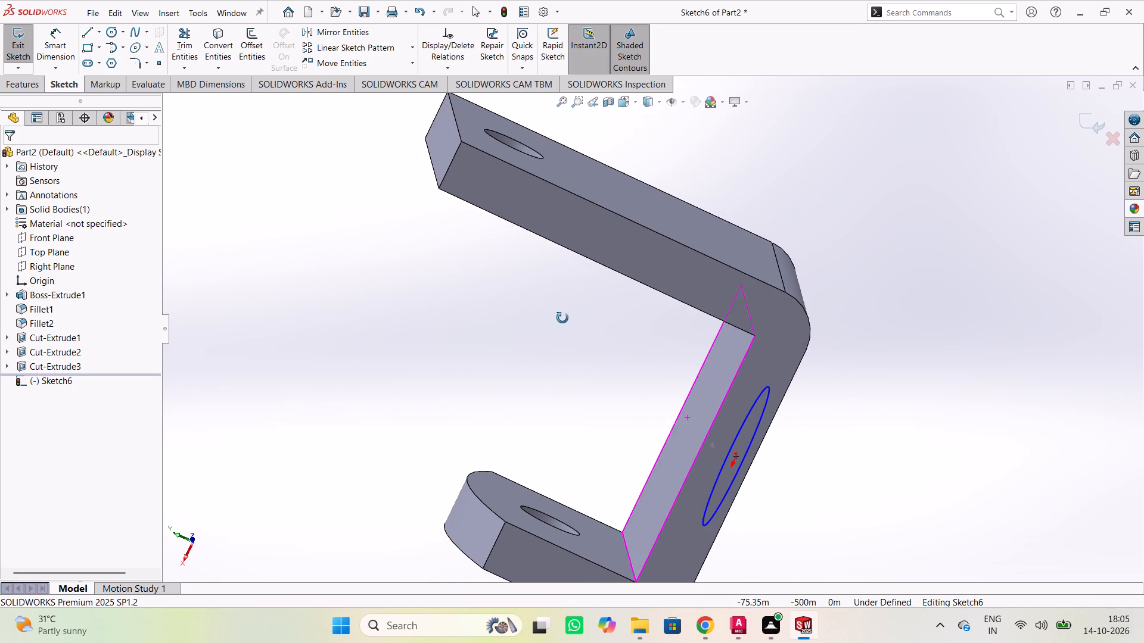
middle_drag(562, 318, 563, 319)
middle_drag(584, 346, 572, 320)
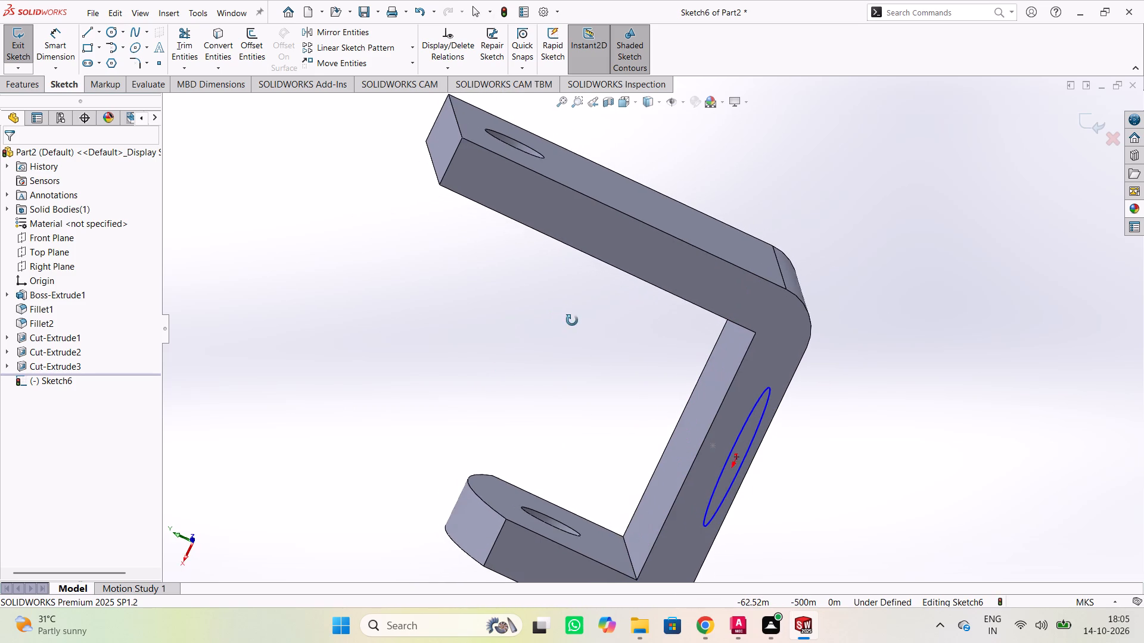
middle_drag(572, 320, 551, 286)
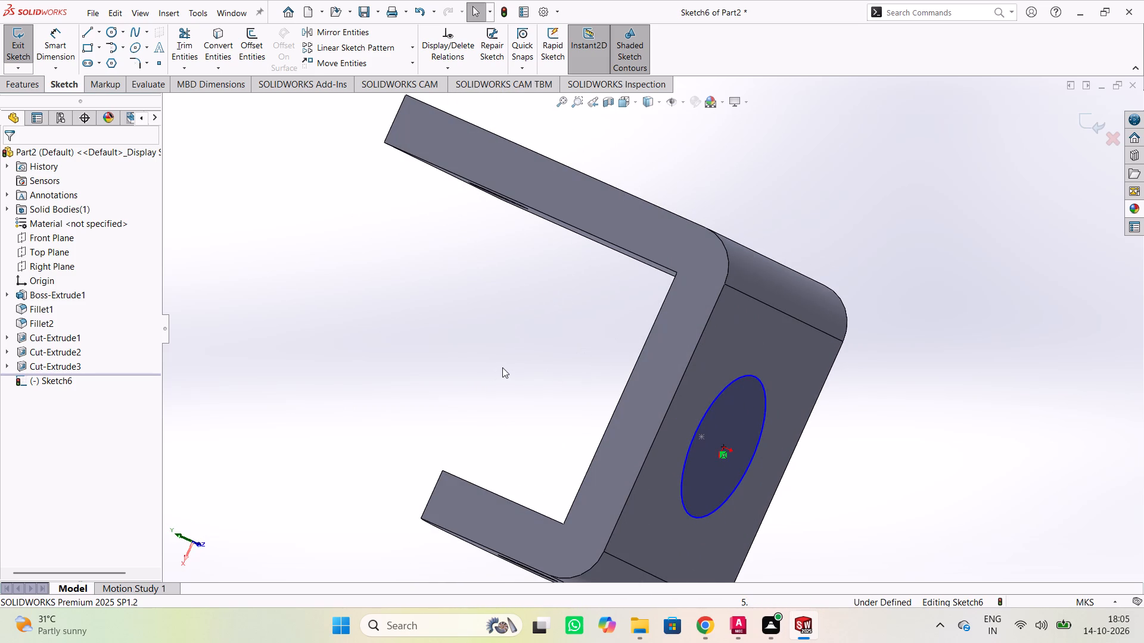
Examine the base circle from the U-shaped profile side, nearly face-on, and through the opening between the arms.
scroll(502, 367, up, 1)
scroll(502, 367, down, 2)
scroll(506, 367, up, 1)
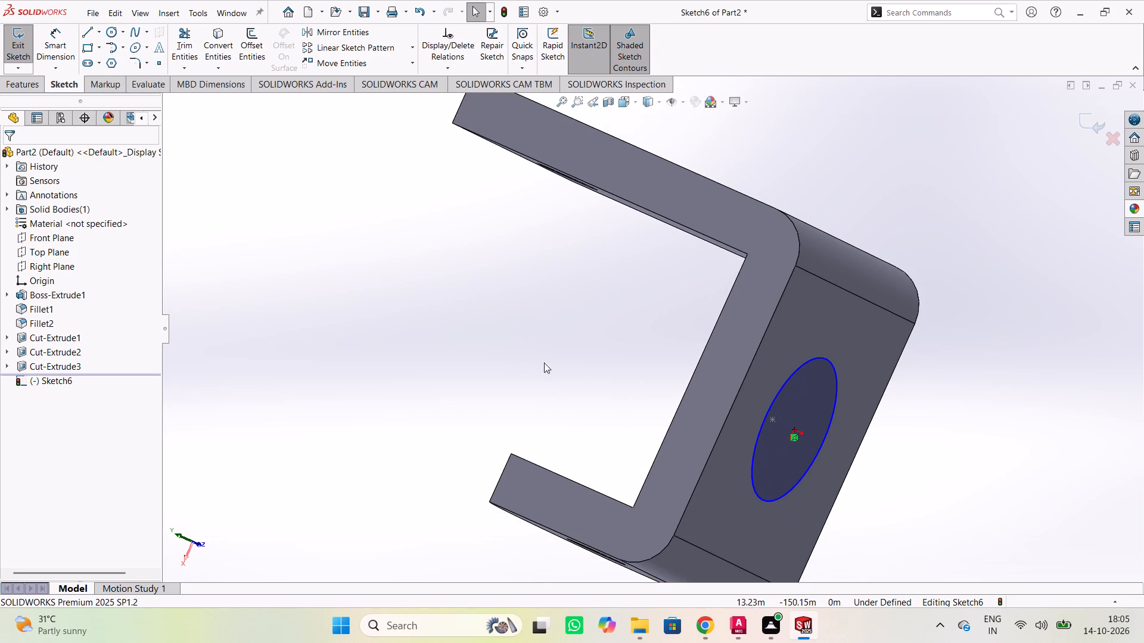
click(577, 332)
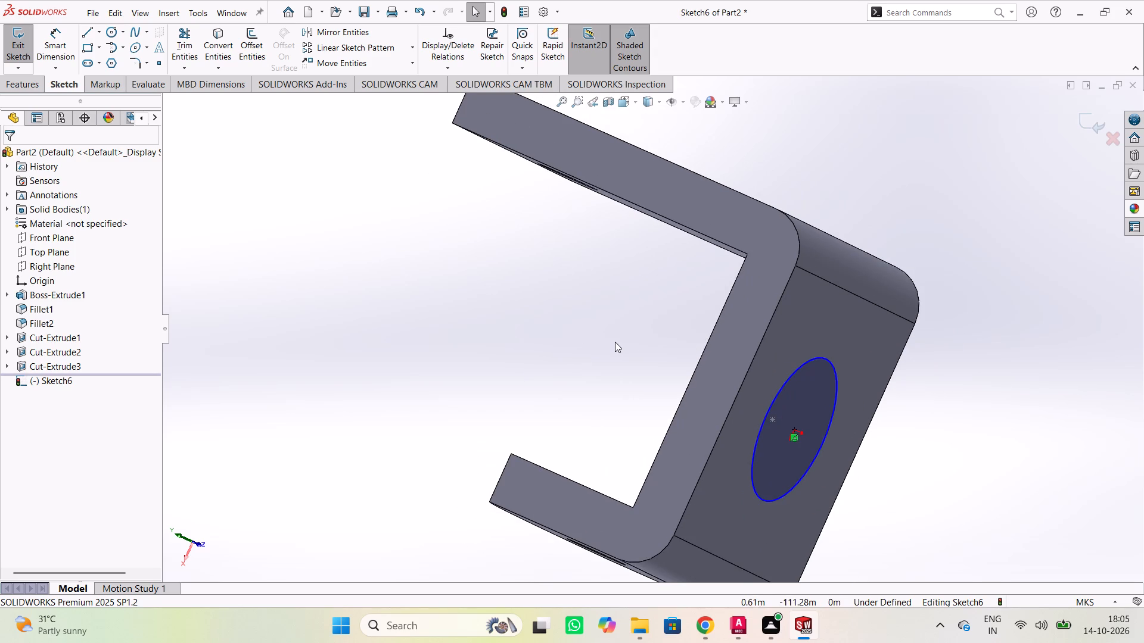
click(615, 342)
scroll(677, 324, down, 1)
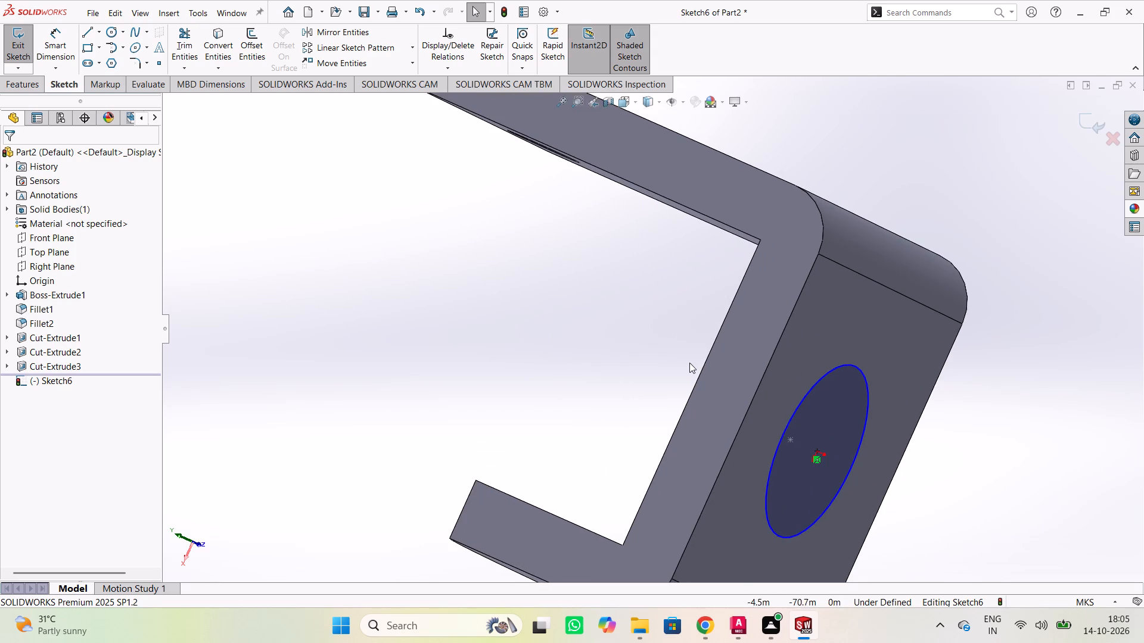
scroll(660, 356, up, 1)
middle_drag(624, 391, 595, 366)
scroll(610, 382, up, 1)
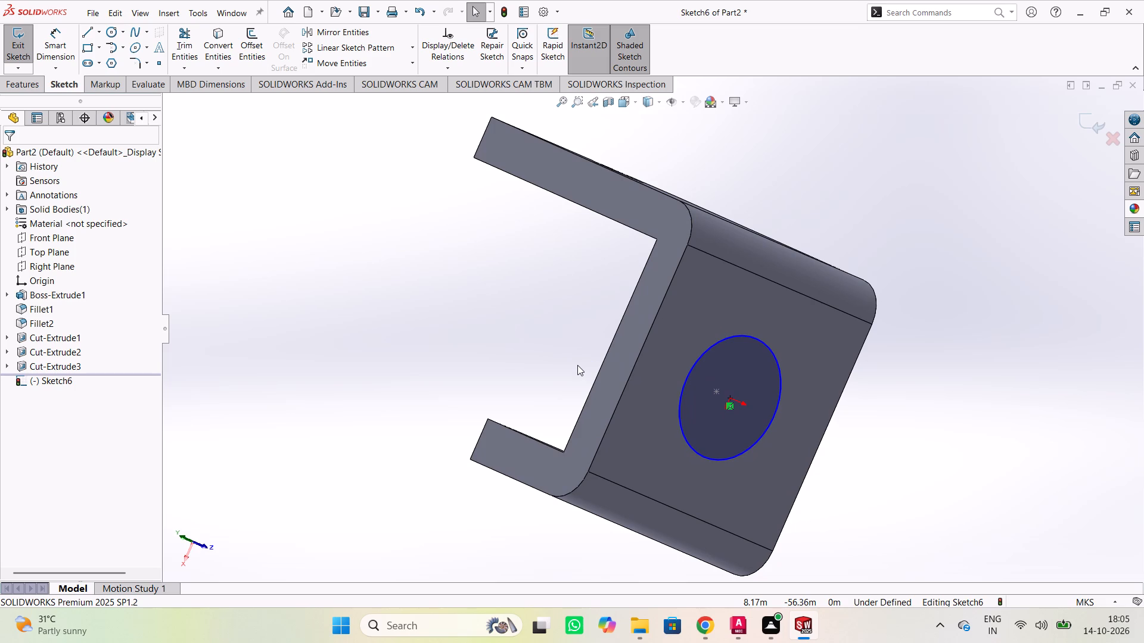
middle_drag(585, 345, 549, 338)
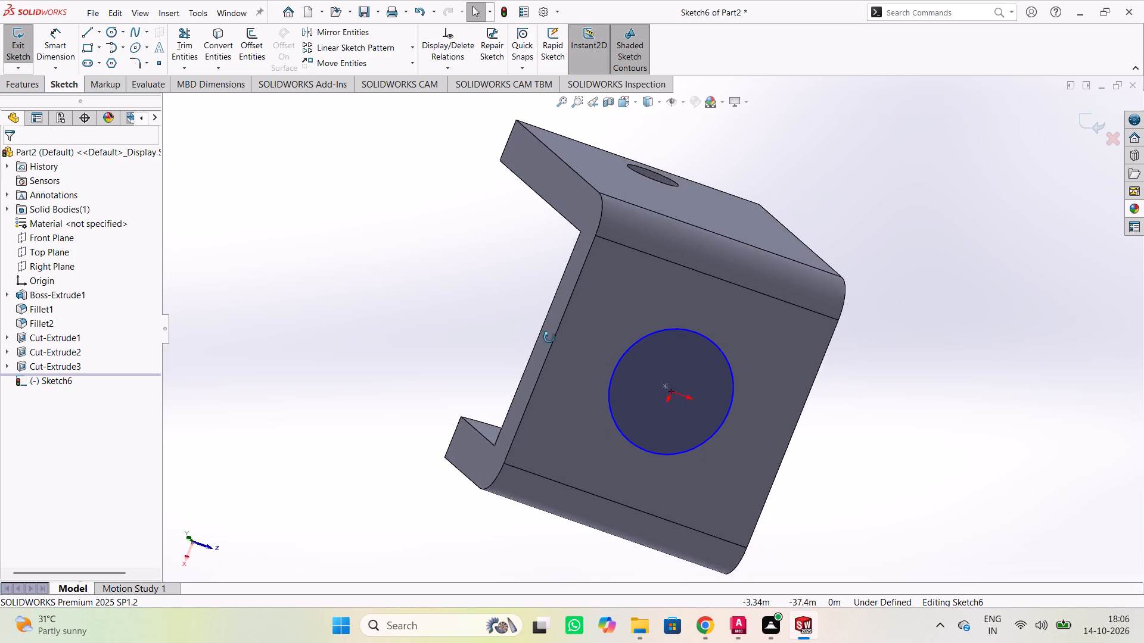
middle_drag(549, 338, 681, 382)
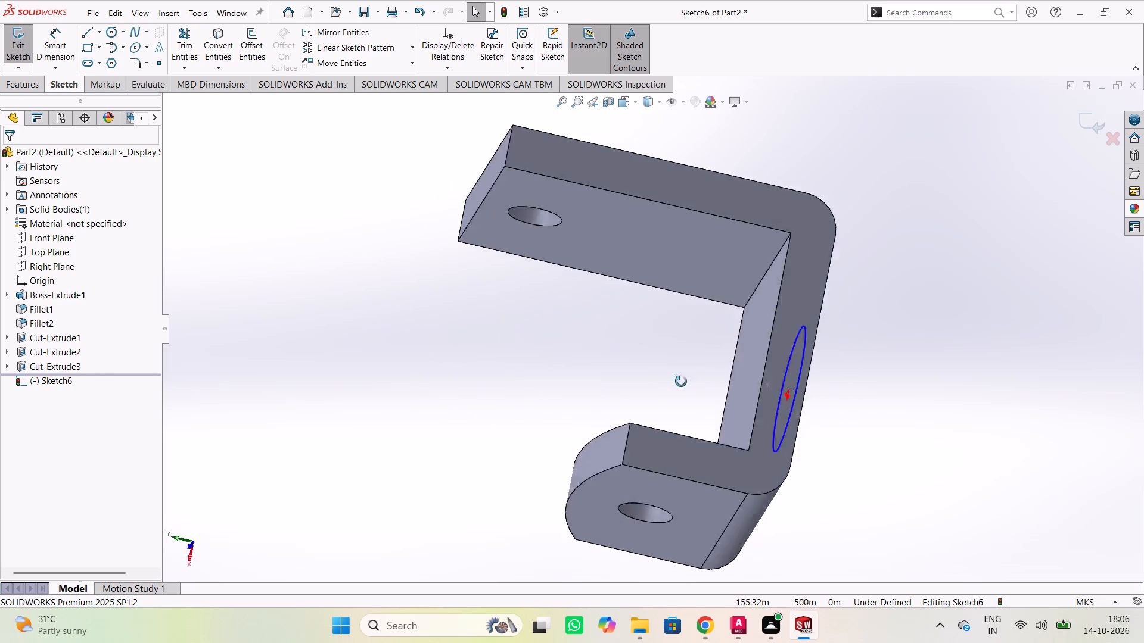
middle_drag(681, 382, 276, 432)
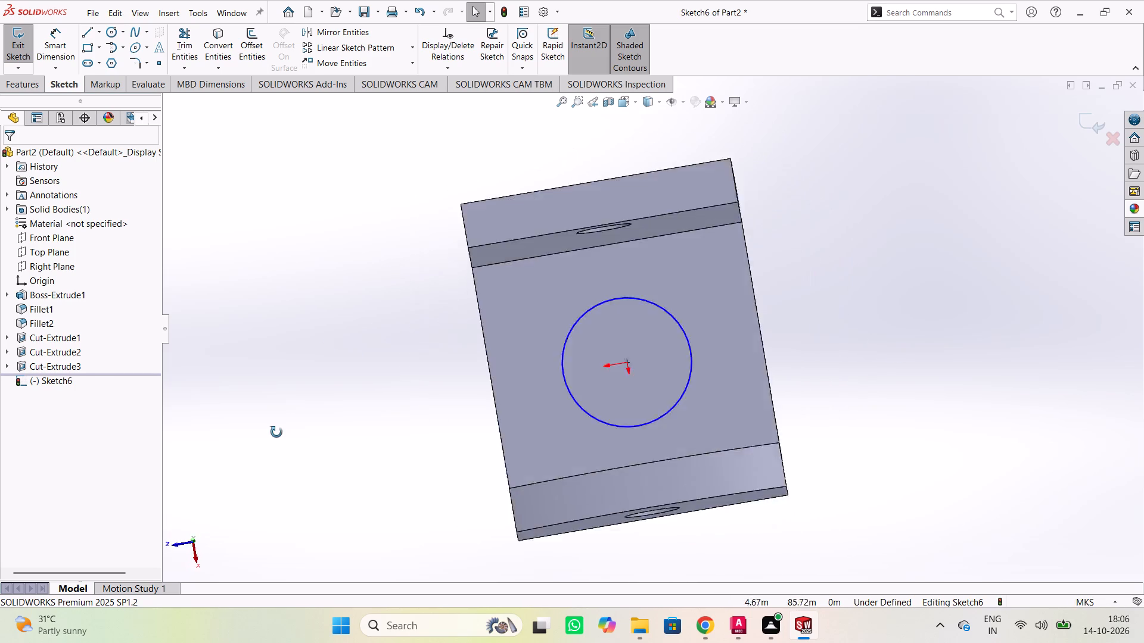
middle_drag(276, 432, 781, 365)
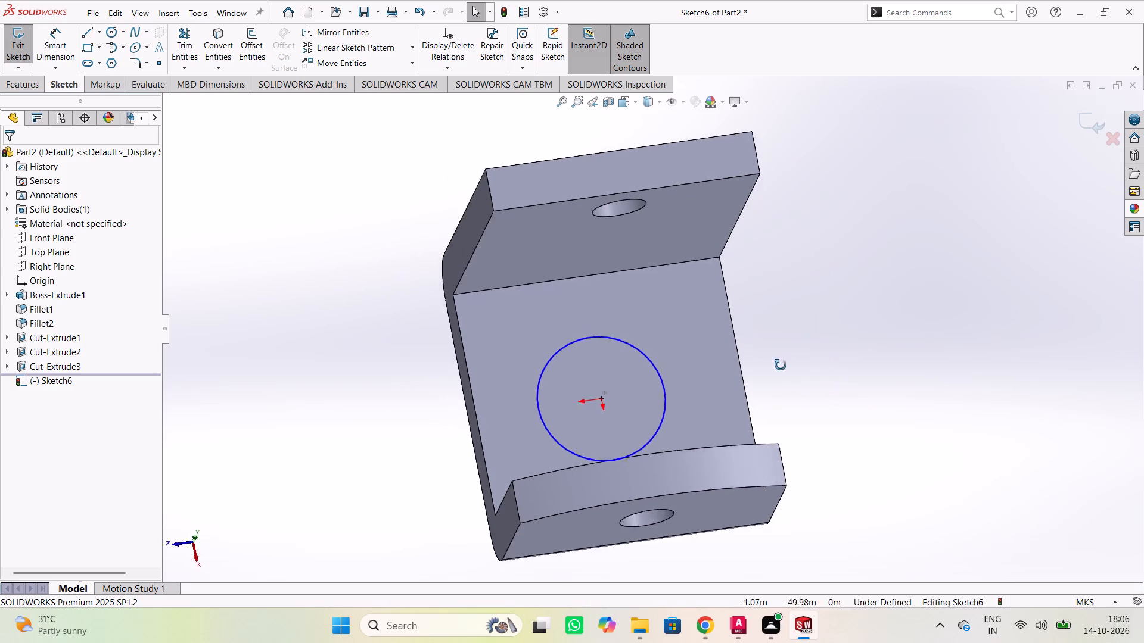
Inspect the two arms face-on, comparing the alignment of their holes and the short arm's curved end with the base circle.
middle_drag(781, 365, 785, 266)
middle_drag(841, 445, 841, 361)
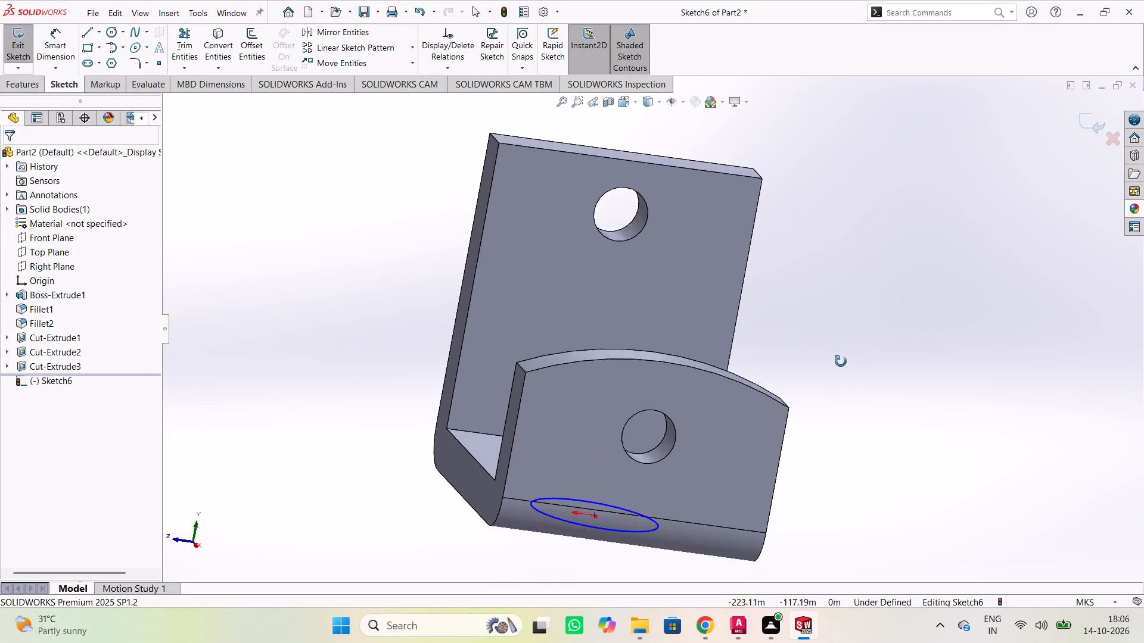
middle_drag(841, 361, 819, 324)
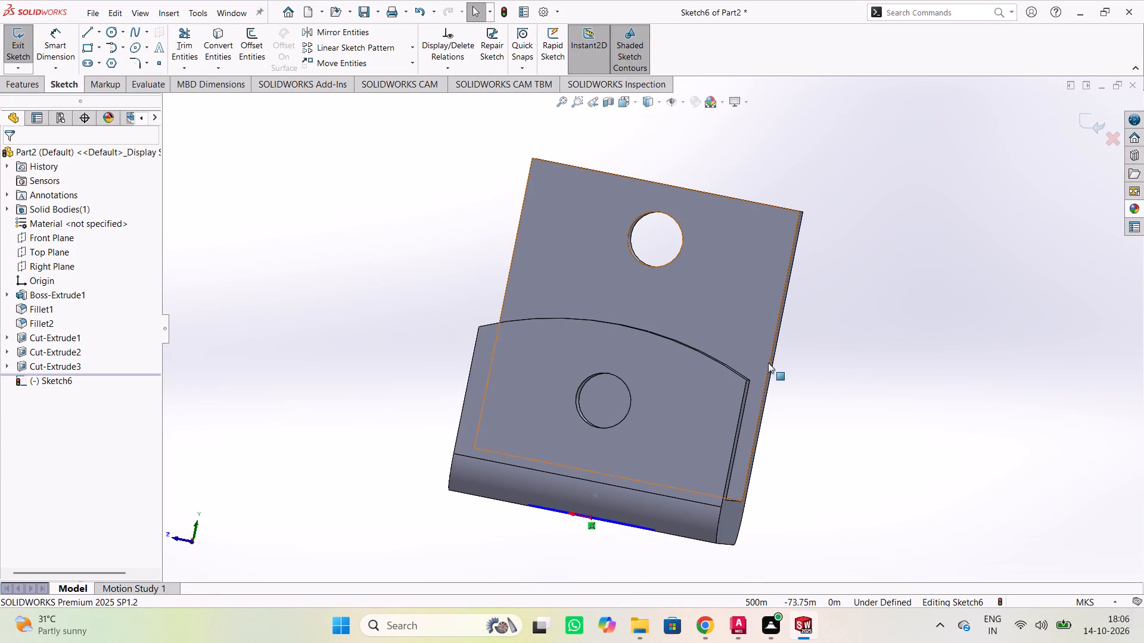
middle_drag(830, 392, 837, 392)
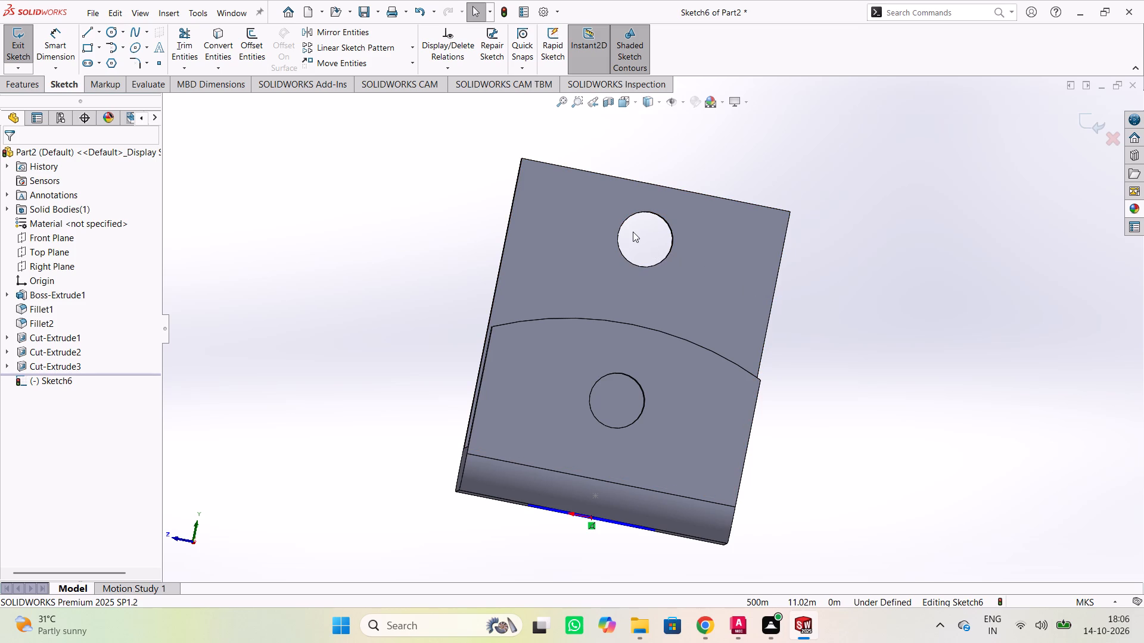
middle_click(646, 241)
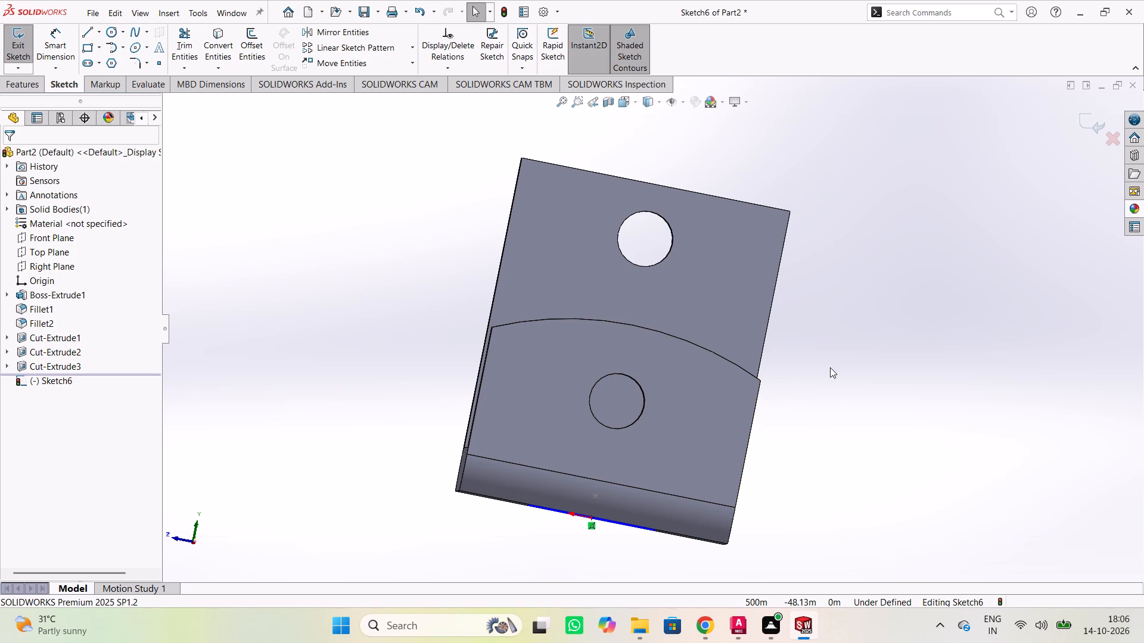
middle_drag(830, 367, 825, 376)
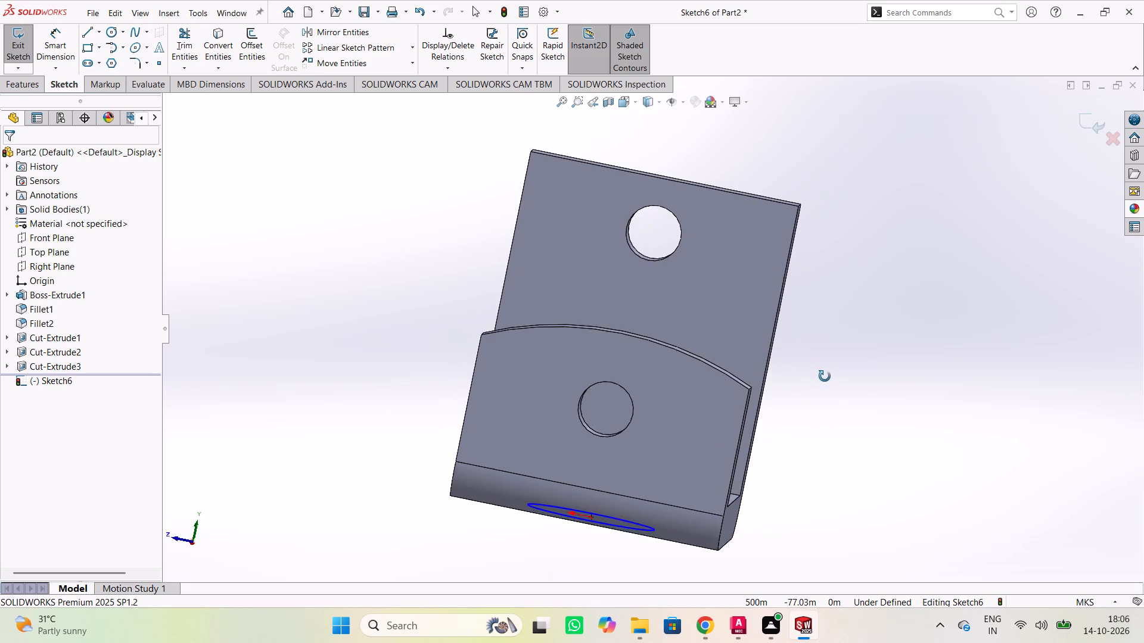
middle_drag(825, 376, 838, 298)
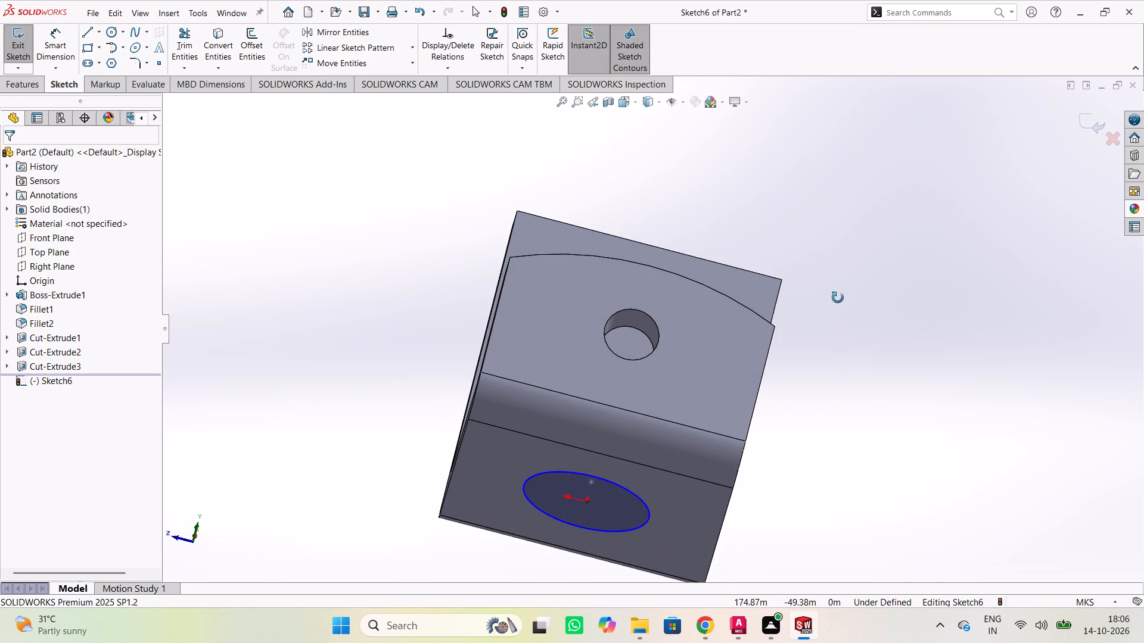
middle_drag(838, 298, 842, 274)
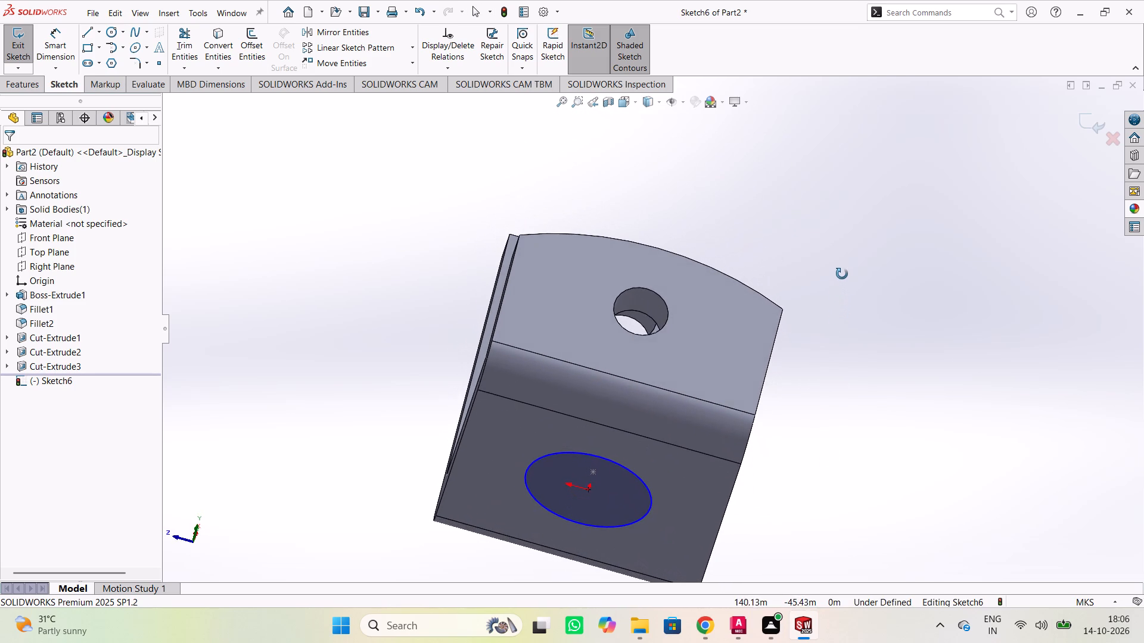
middle_drag(842, 274, 840, 264)
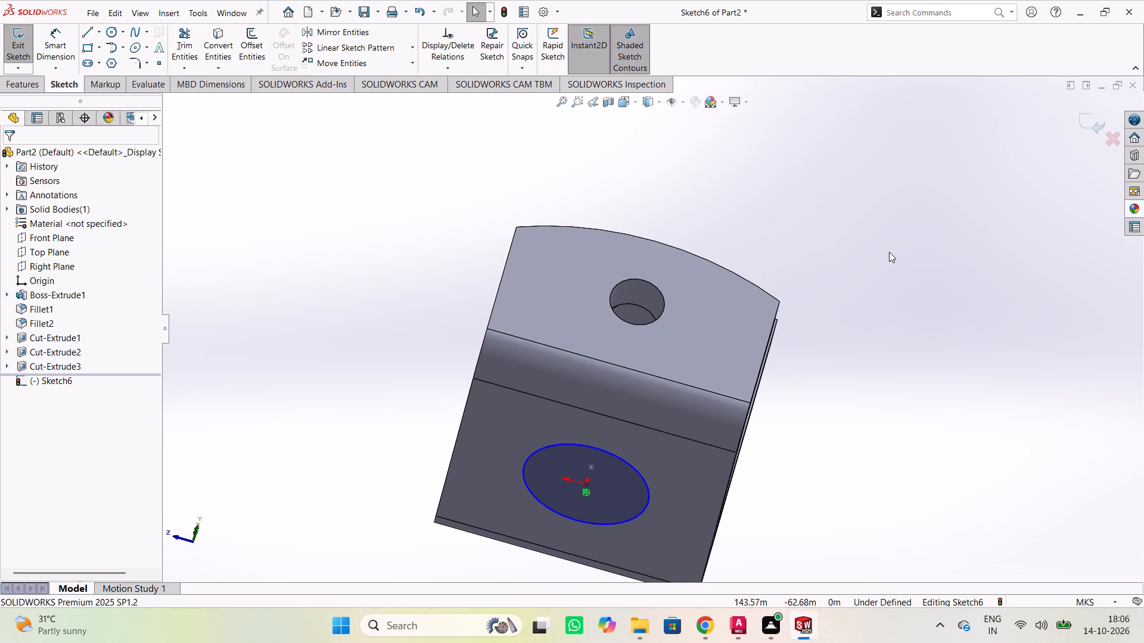
Check the base's outer face and its circle against both arm holes and the rounded corners from all around the bracket.
middle_drag(889, 252, 621, 299)
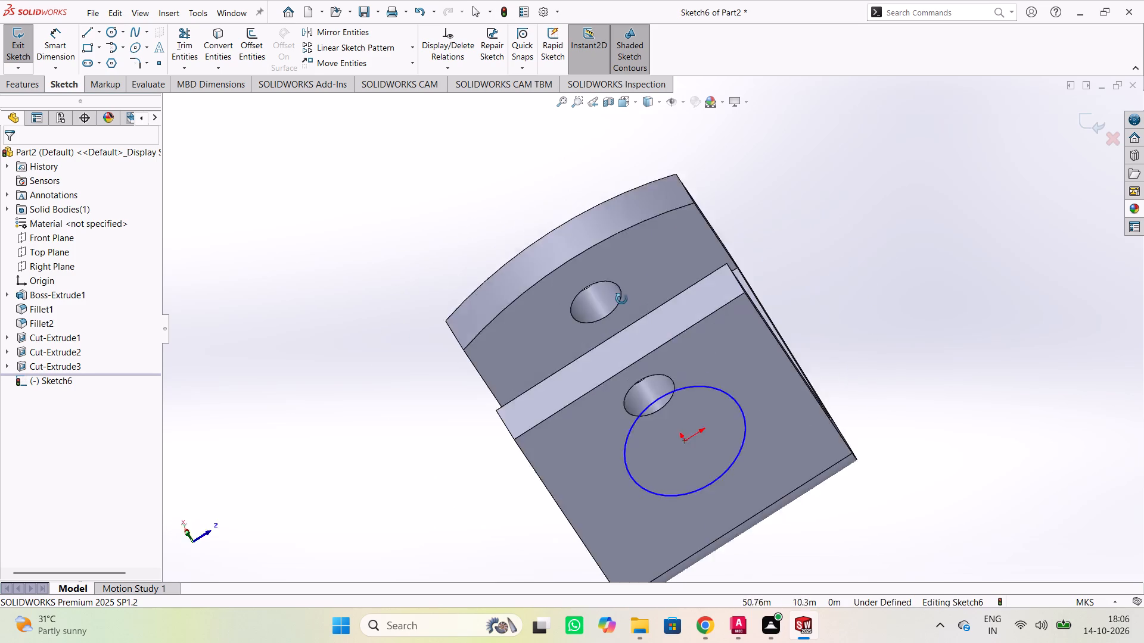
middle_drag(621, 299, 932, 387)
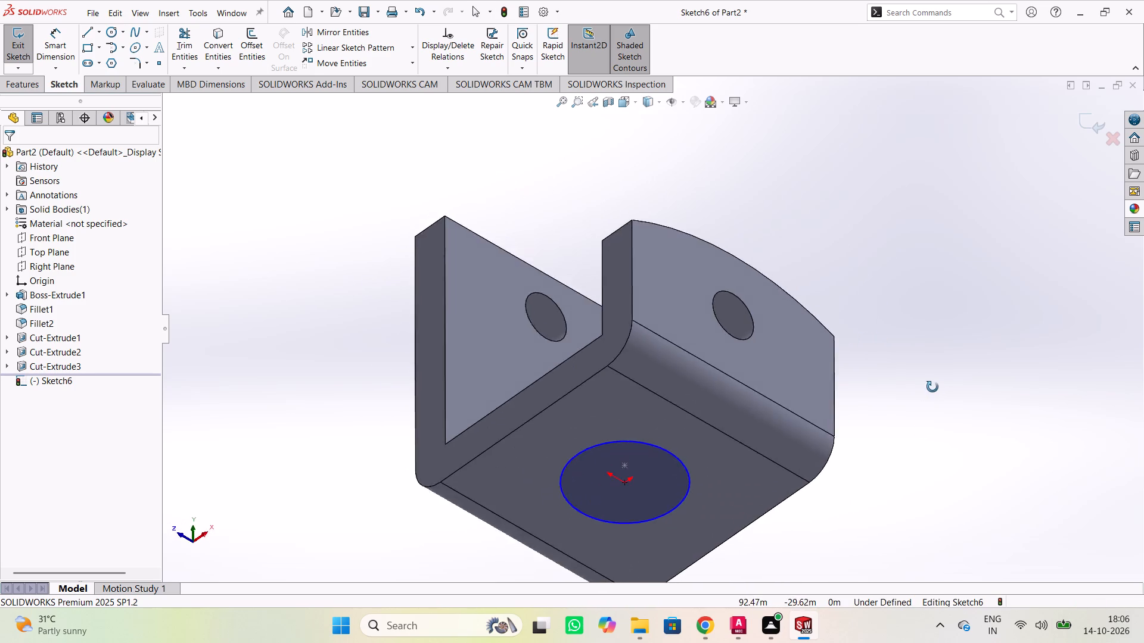
middle_drag(932, 387, 493, 286)
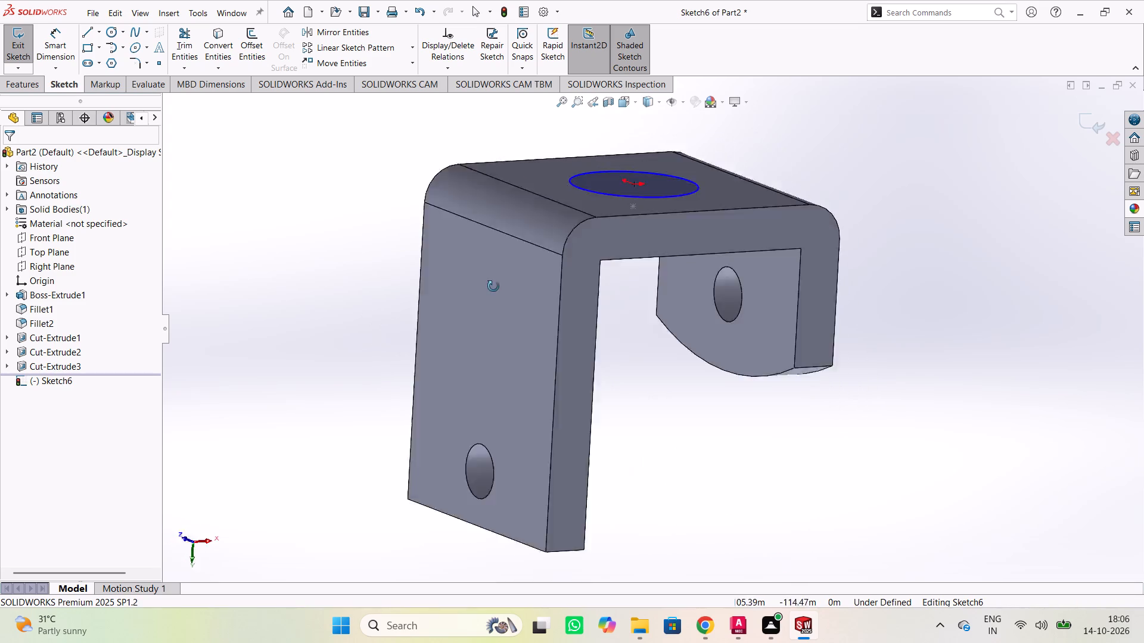
middle_drag(493, 286, 489, 259)
middle_drag(819, 171, 722, 399)
middle_drag(873, 157, 875, 195)
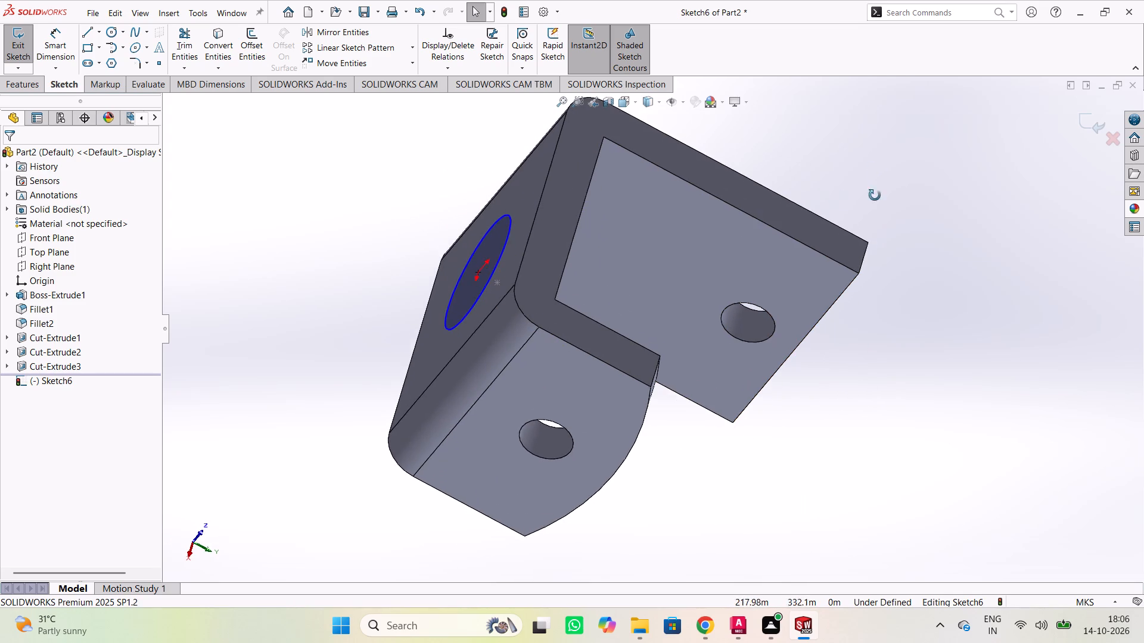
middle_drag(875, 195, 840, 339)
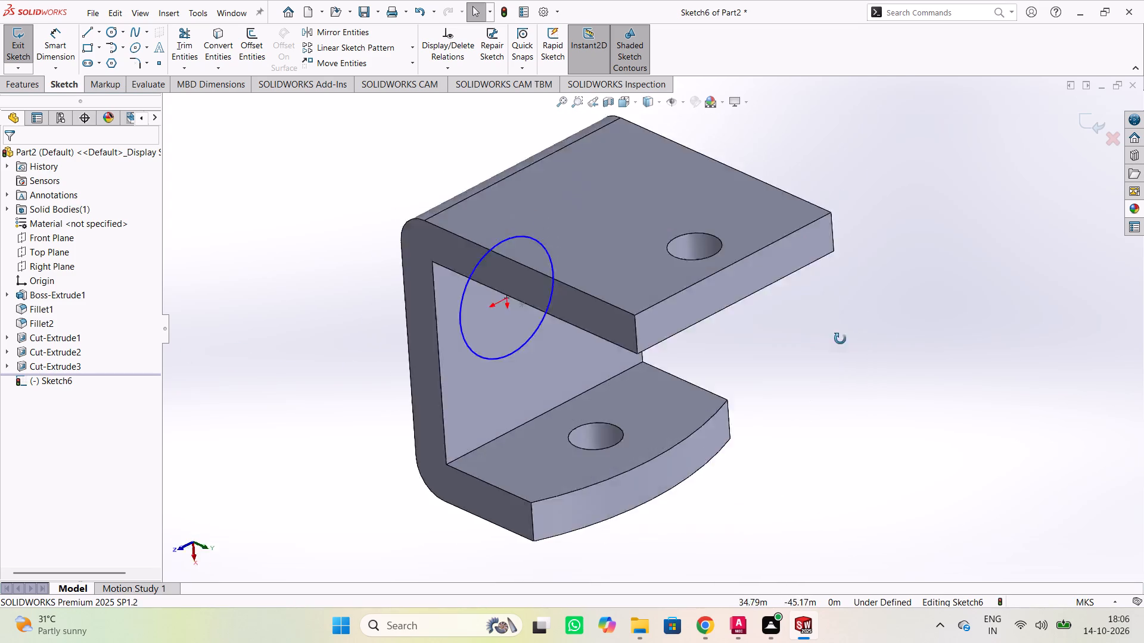
middle_drag(840, 339, 577, 367)
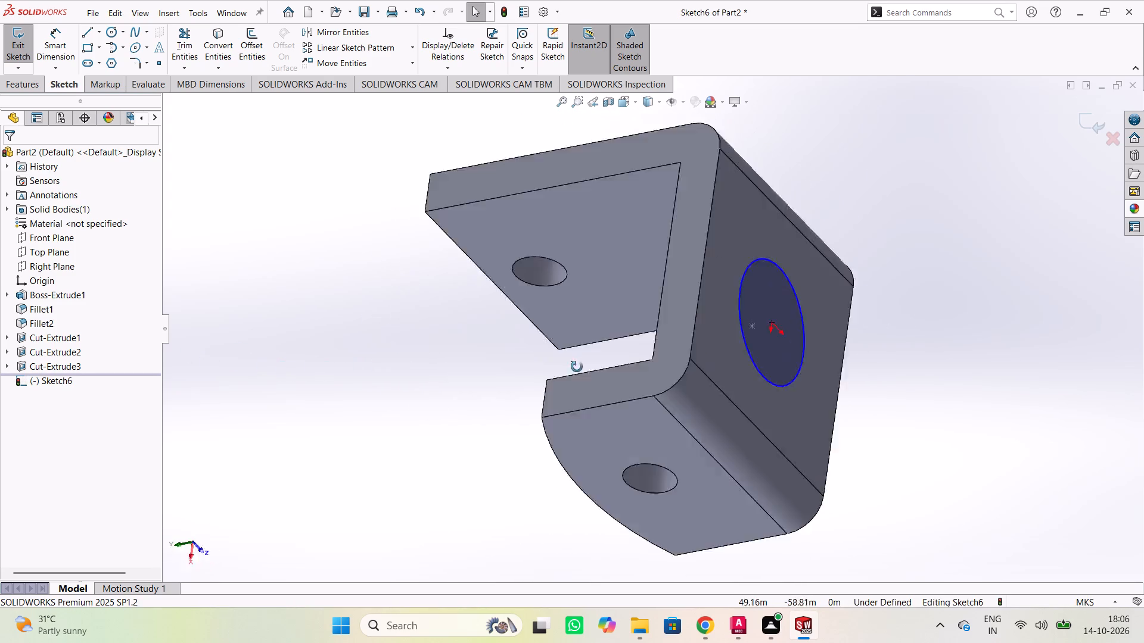
middle_drag(577, 367, 845, 385)
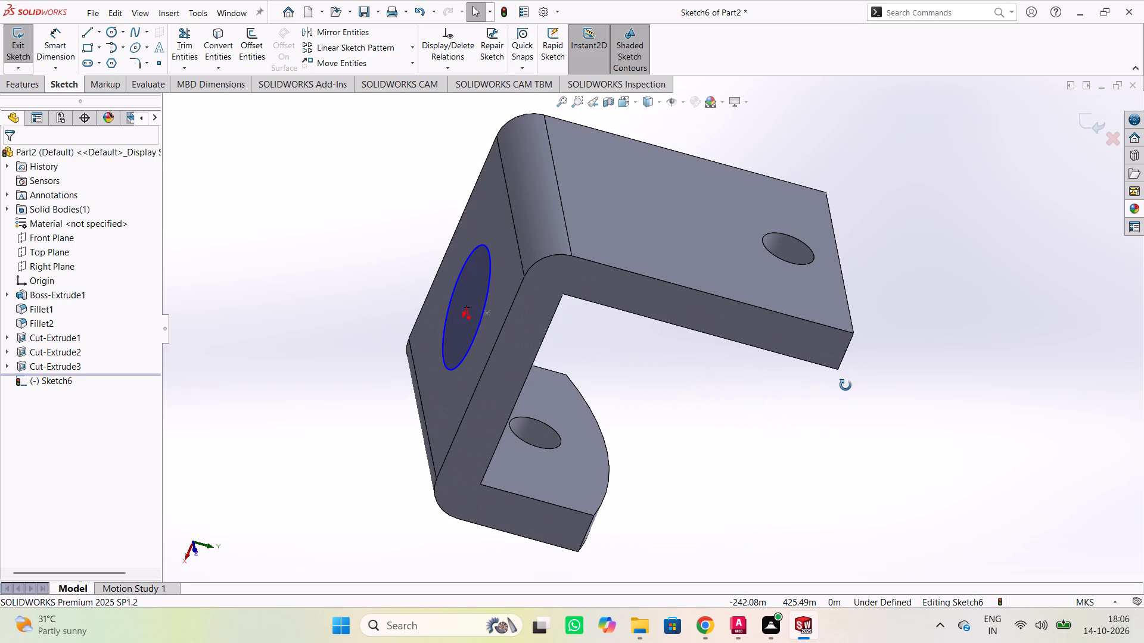
middle_drag(845, 385, 944, 357)
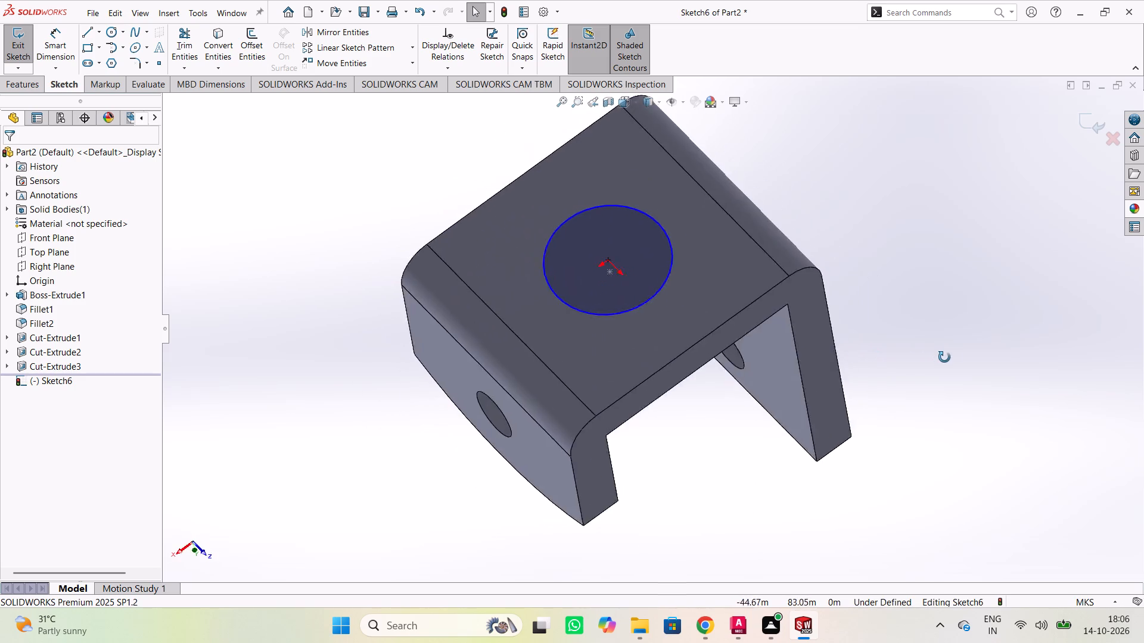
middle_drag(944, 357, 489, 468)
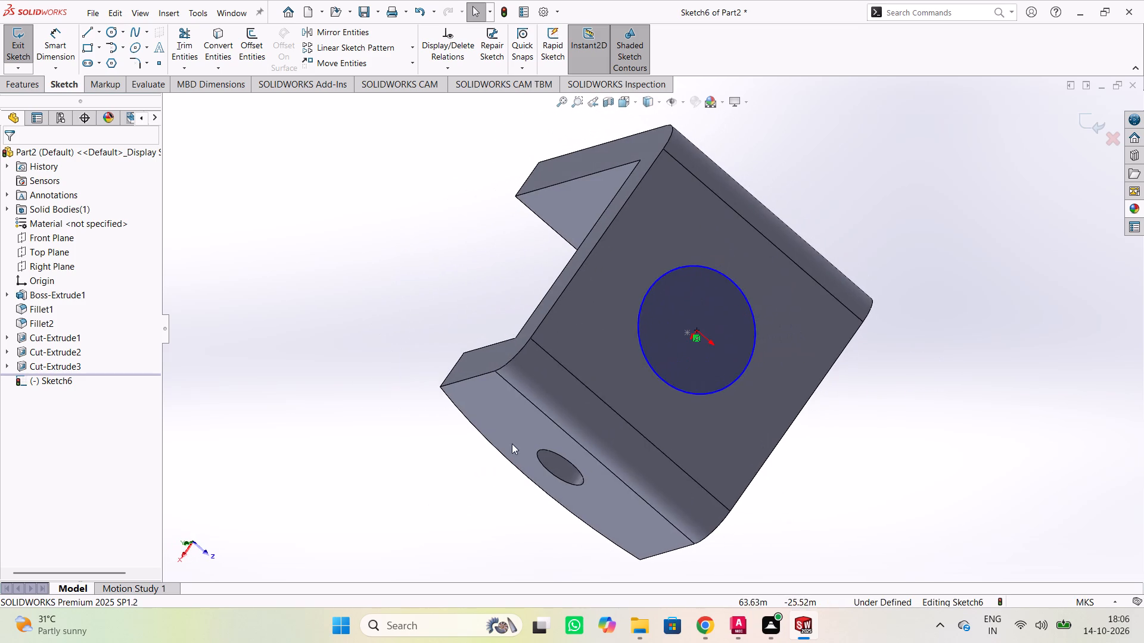
Examine the base circle against the base's inner face, the short arm's outer face and the bracket's open side profile.
middle_drag(975, 214, 505, 415)
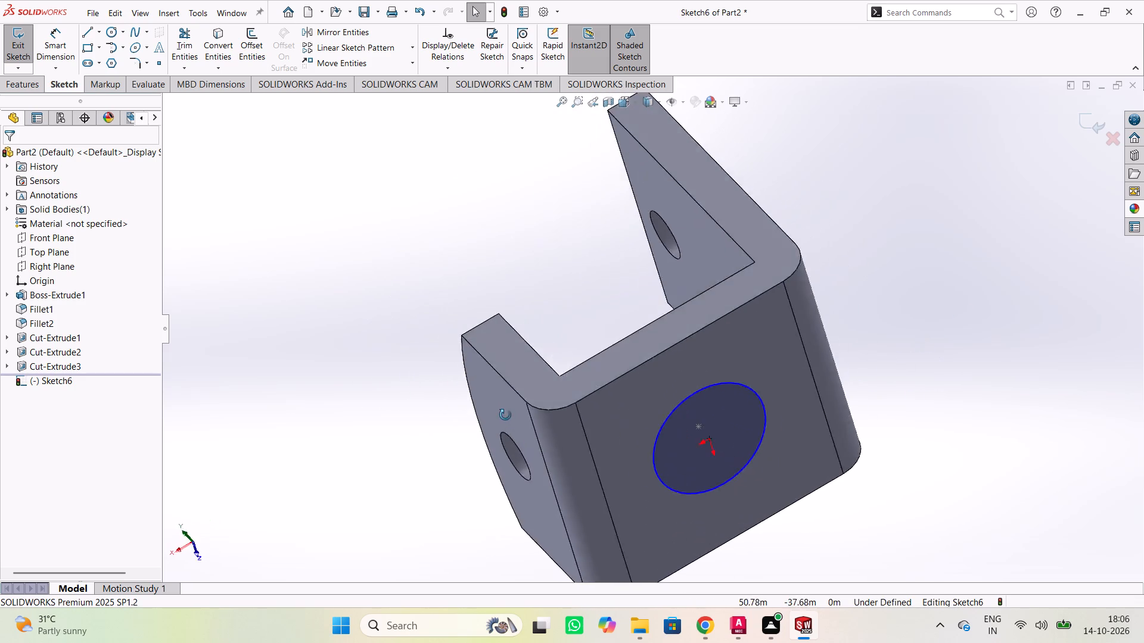
middle_drag(505, 415, 724, 492)
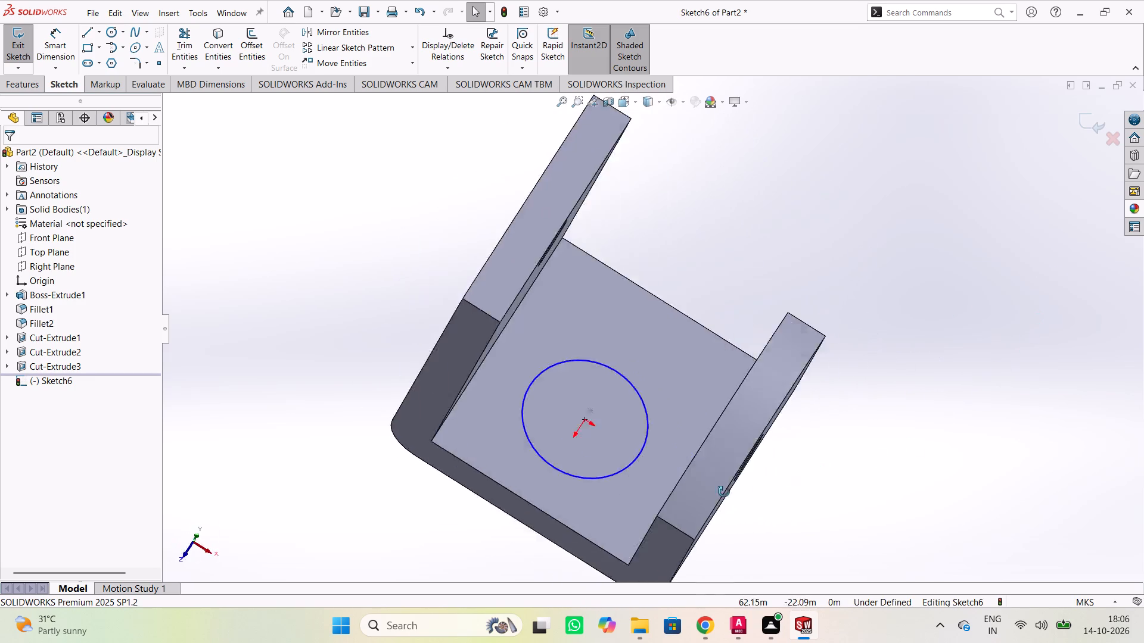
middle_drag(724, 492, 554, 339)
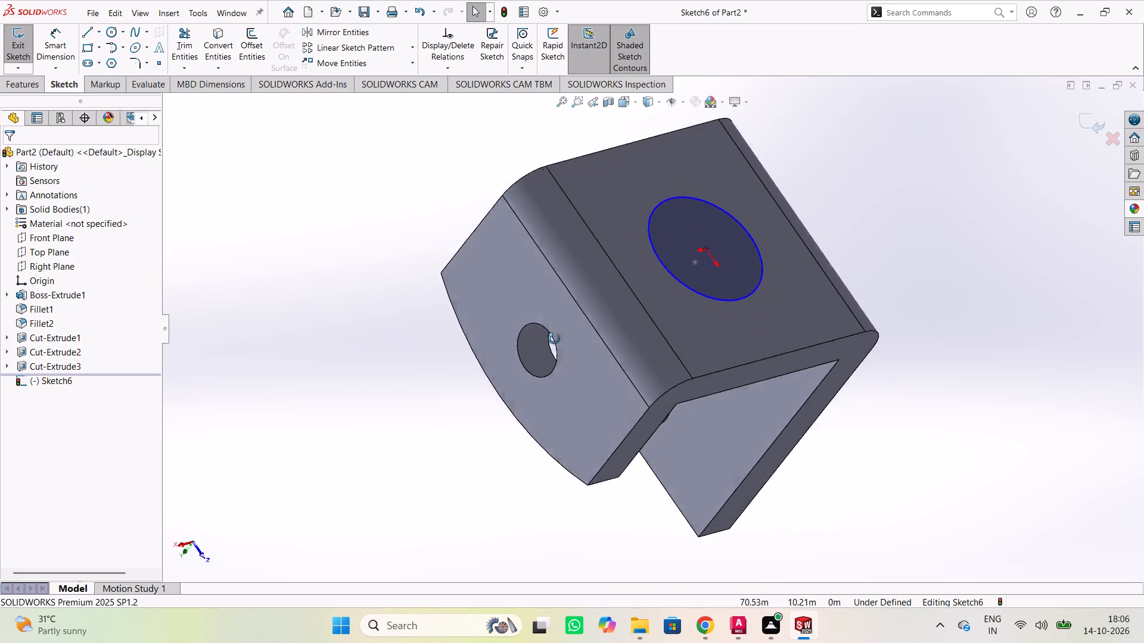
middle_drag(554, 339, 567, 385)
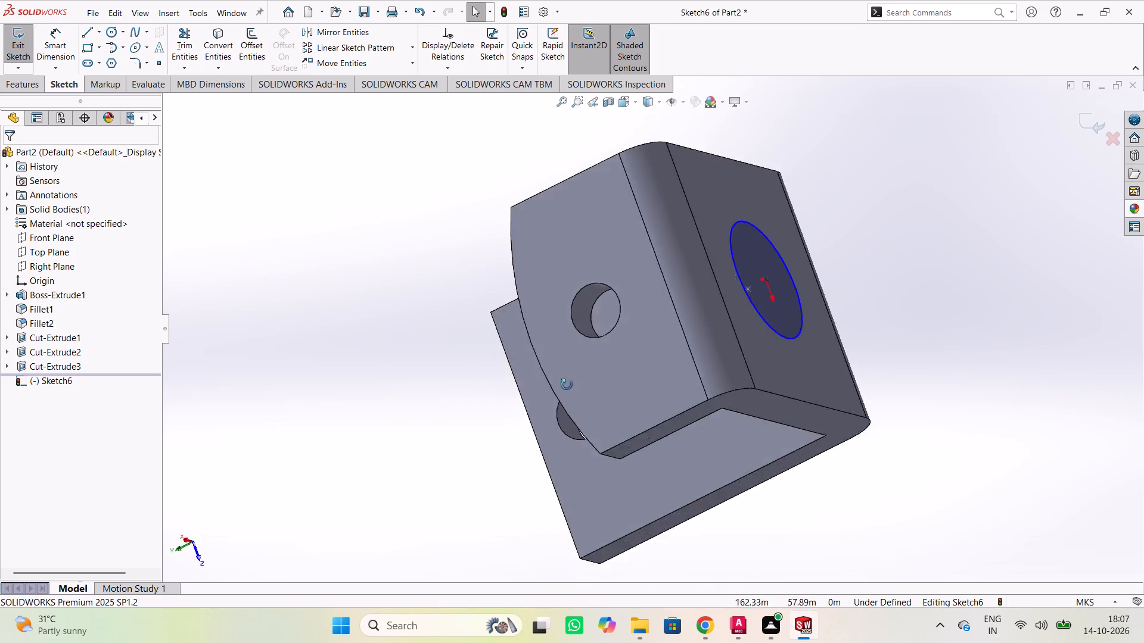
middle_drag(567, 385, 1058, 457)
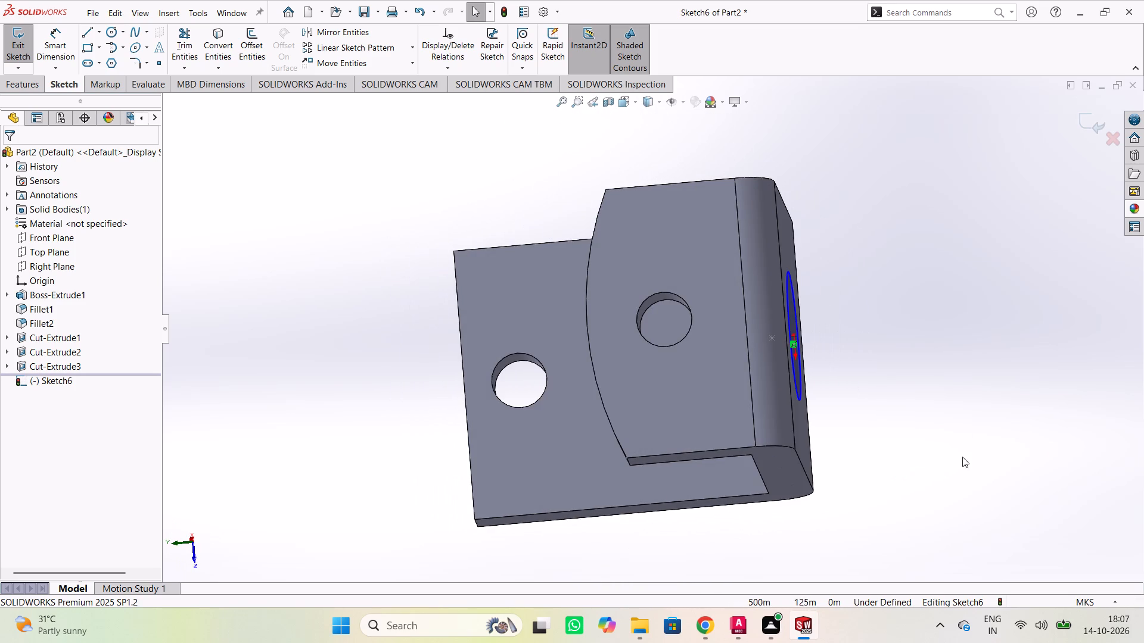
middle_drag(972, 416, 638, 490)
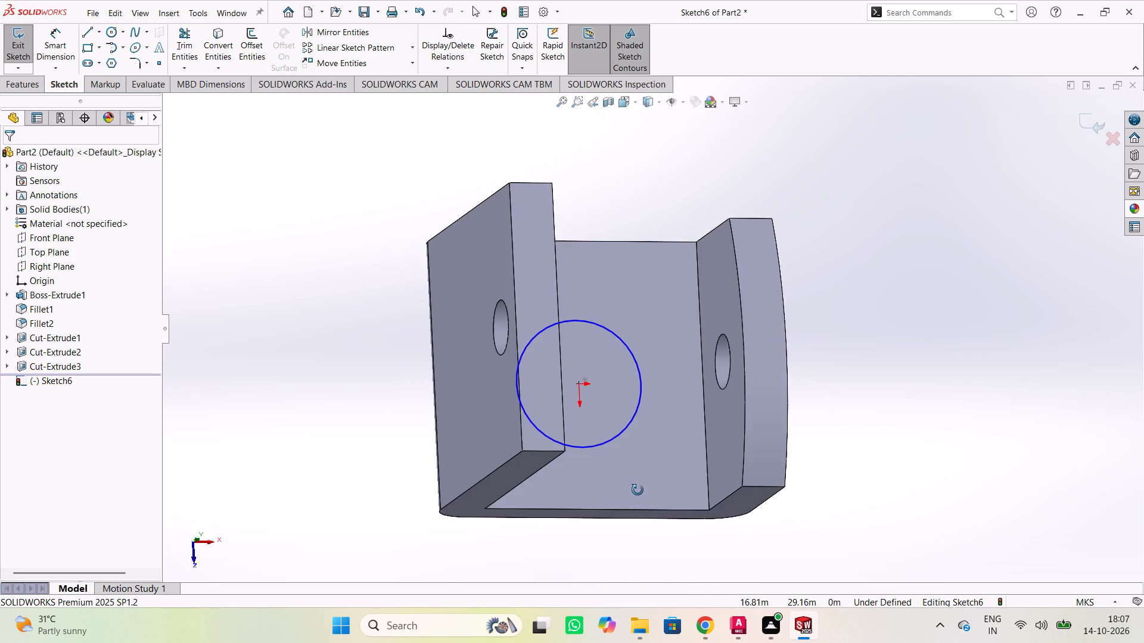
middle_drag(638, 490, 478, 279)
scroll(478, 280, up, 1)
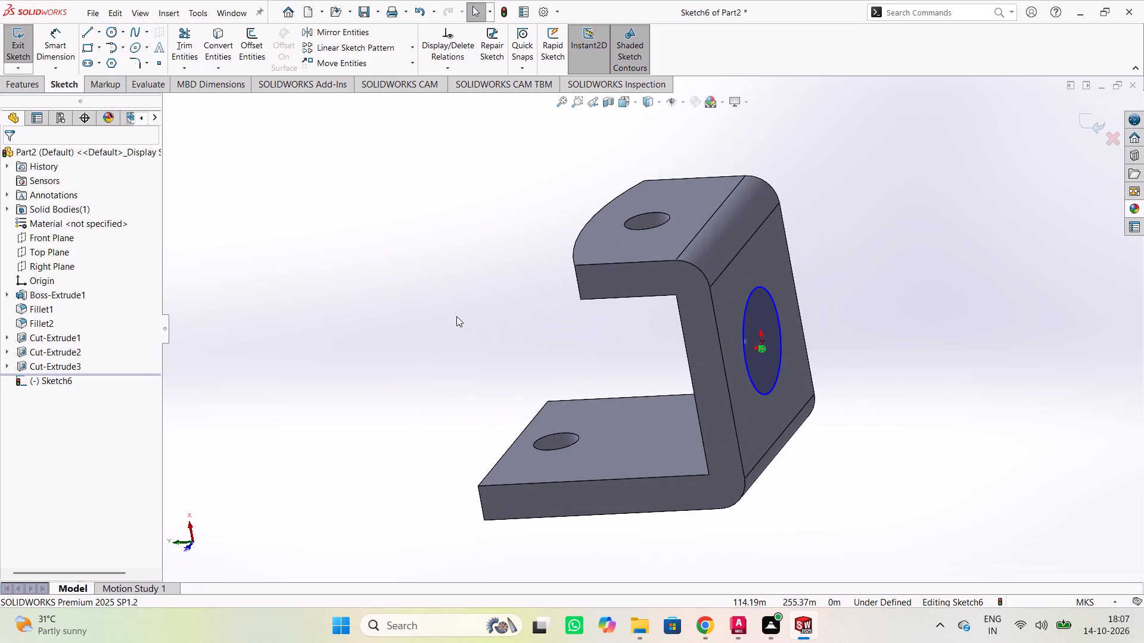
middle_drag(461, 372, 462, 312)
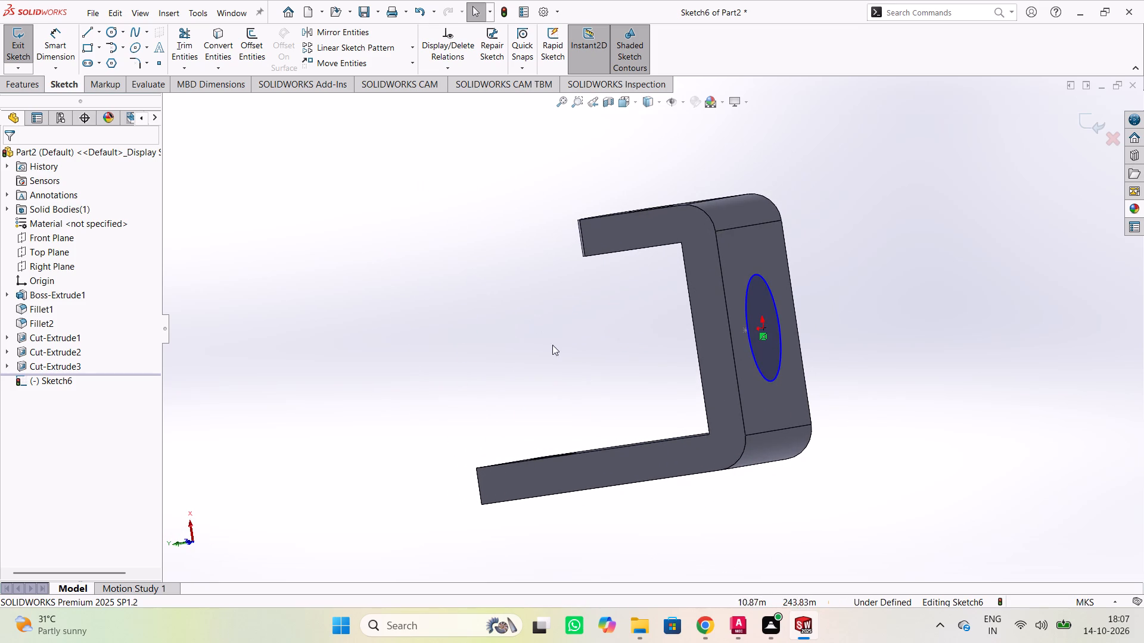
middle_drag(573, 357, 620, 283)
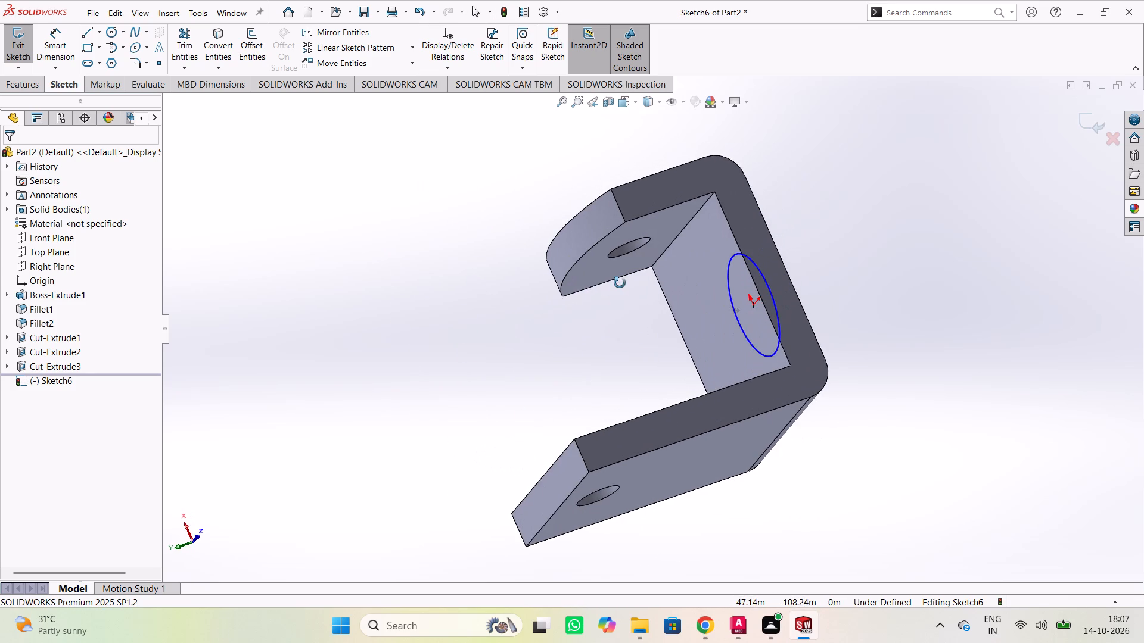
middle_drag(620, 283, 563, 286)
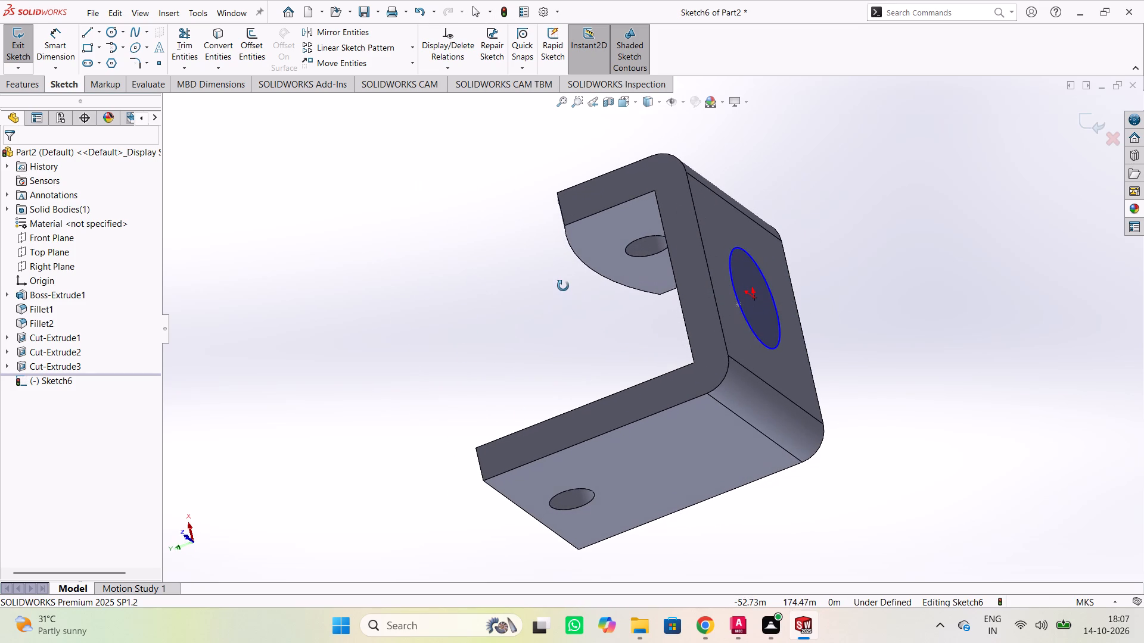
Examine the circle on the base's outer face relative to the two arms and their holes from several angles around the bracket.
middle_drag(563, 286, 541, 292)
scroll(541, 292, up, 1)
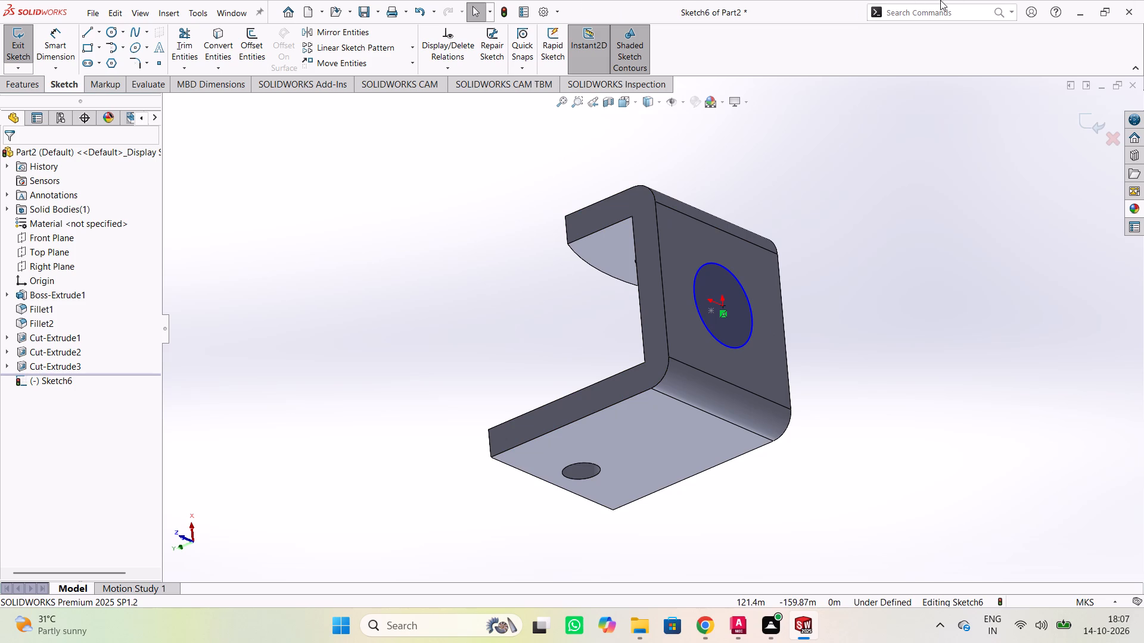
middle_drag(844, 8, 610, 111)
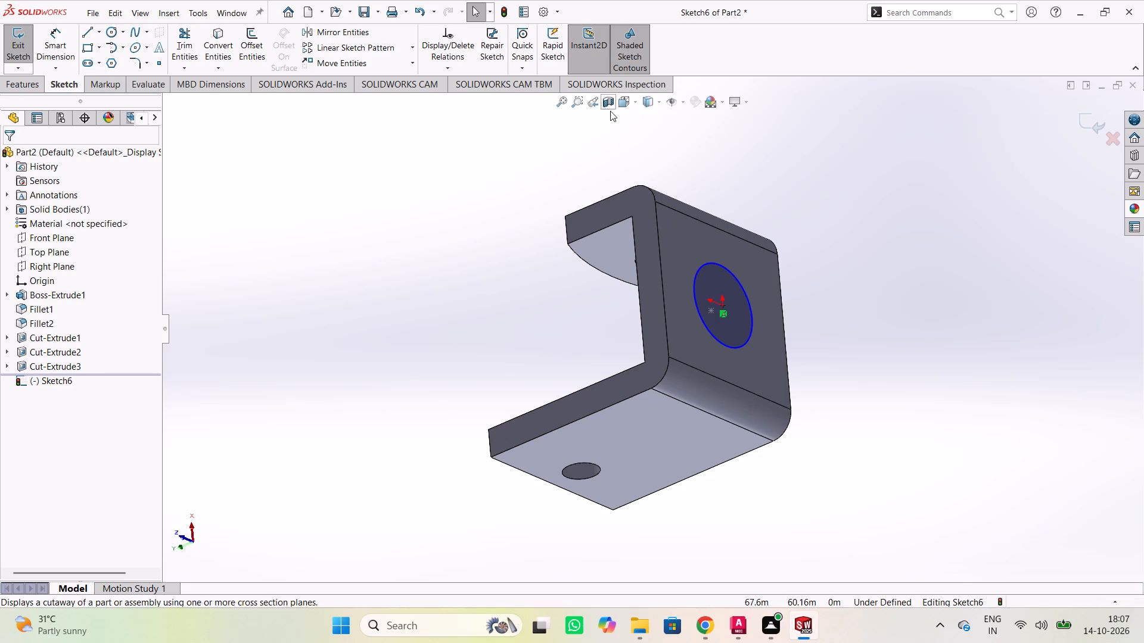
middle_drag(610, 111, 610, 112)
middle_drag(875, 199, 806, 344)
middle_drag(890, 311, 452, 257)
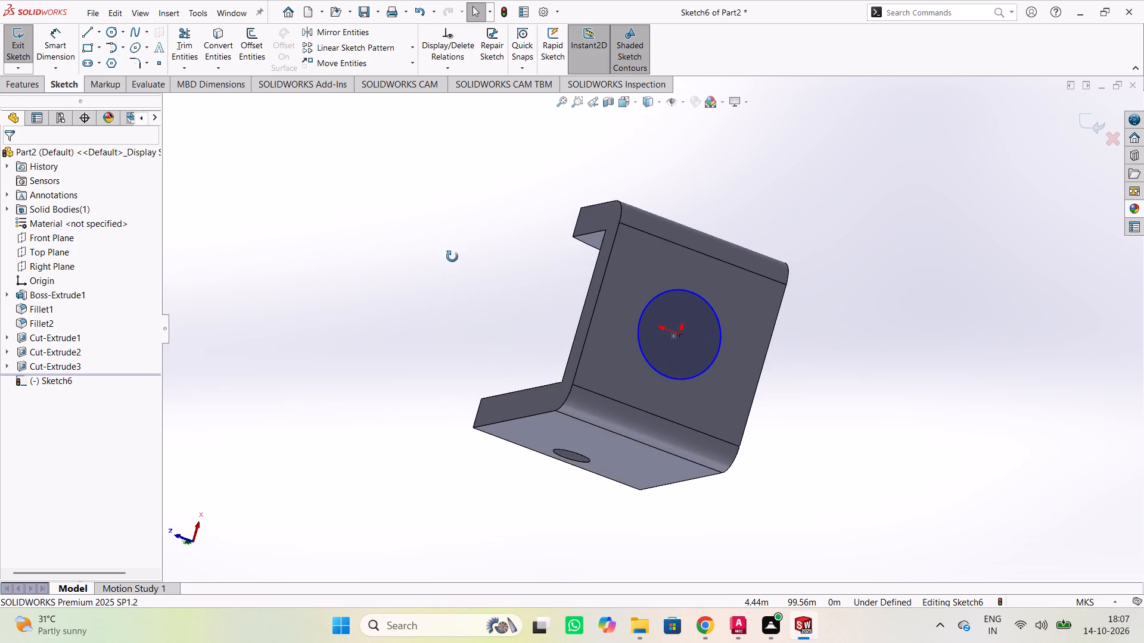
middle_drag(452, 257, 452, 236)
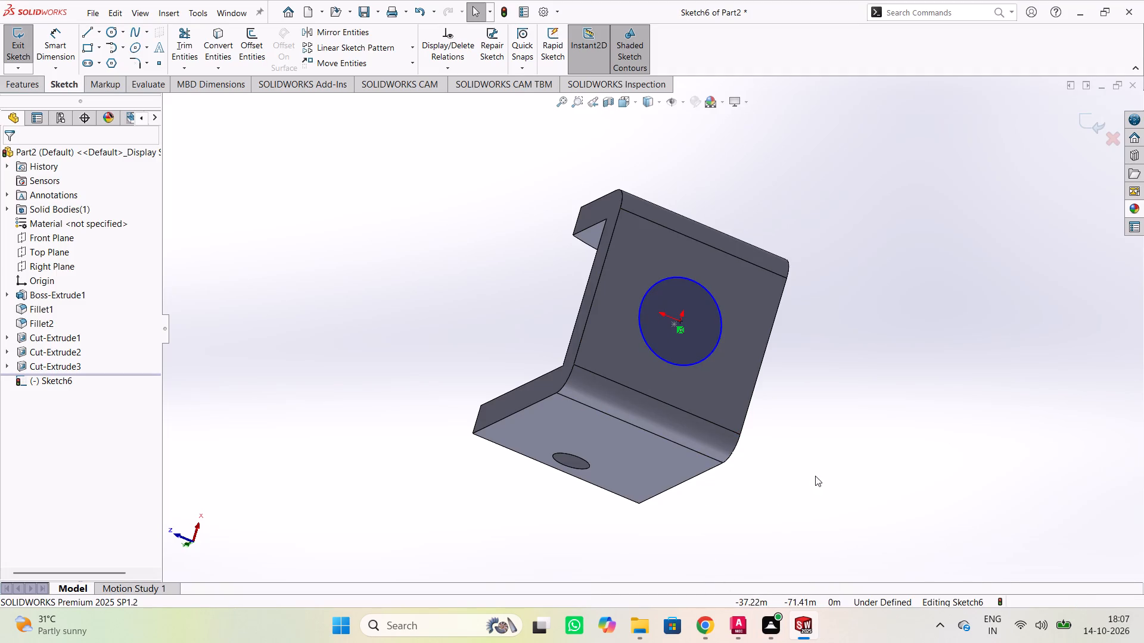
middle_drag(813, 457, 695, 470)
middle_drag(766, 433, 675, 462)
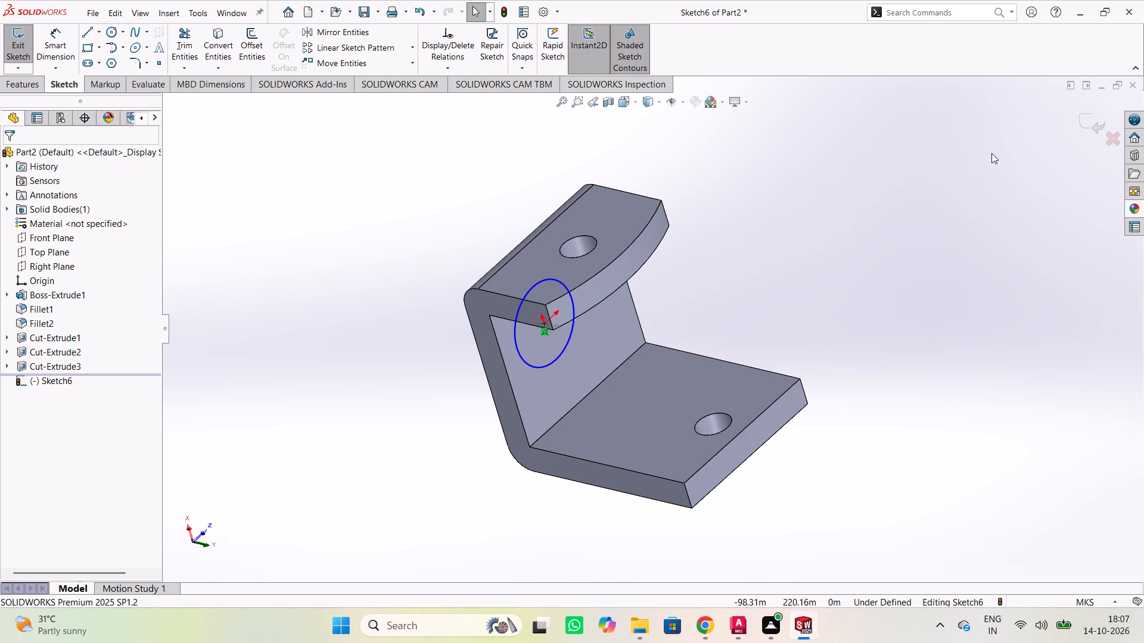
middle_drag(917, 211, 773, 272)
middle_drag(936, 219, 937, 221)
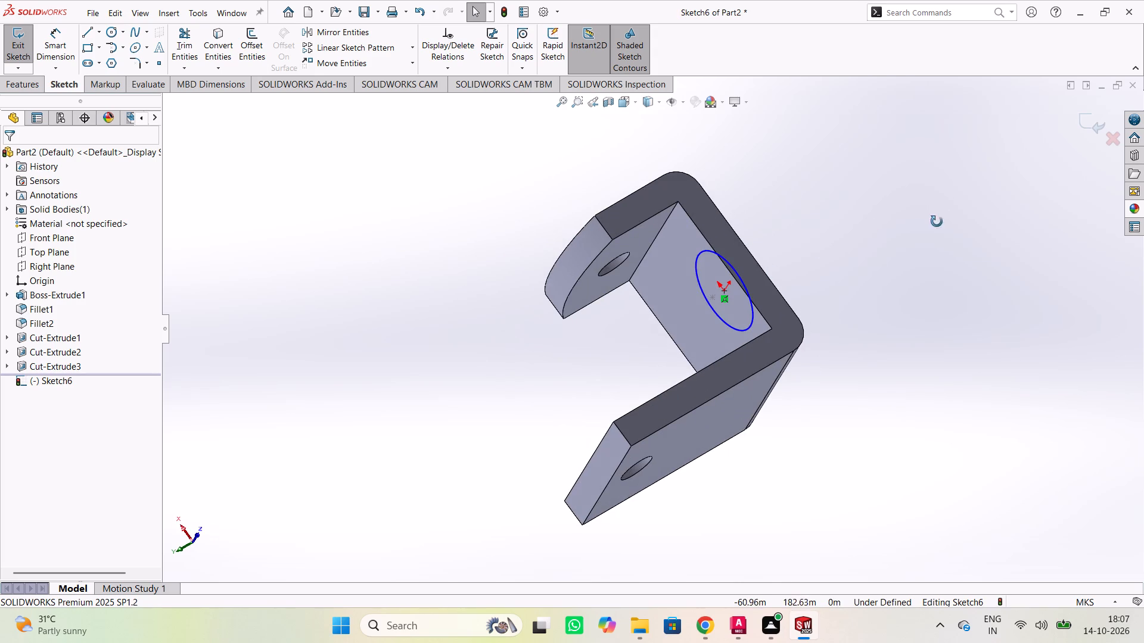
middle_drag(937, 221, 869, 282)
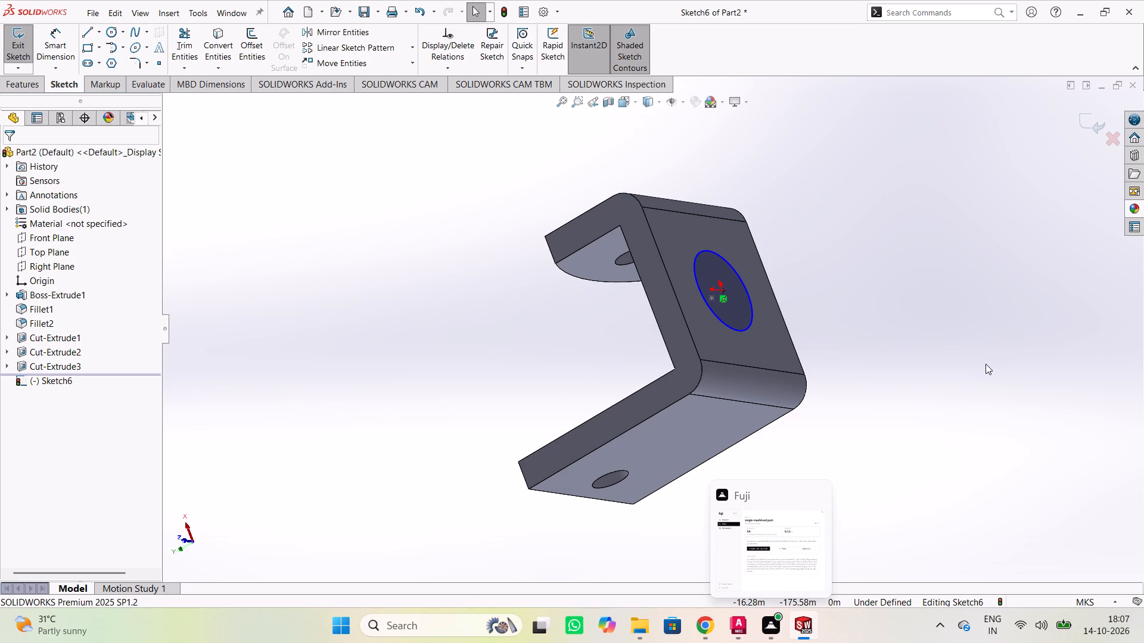
middle_drag(980, 369, 932, 384)
scroll(977, 370, up, 1)
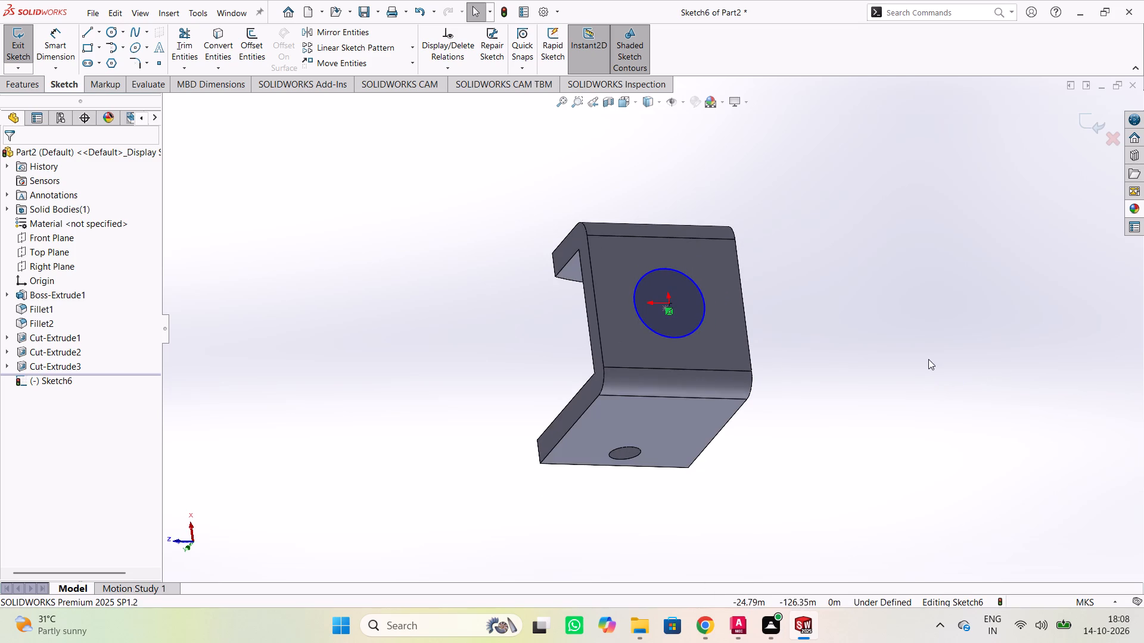
middle_drag(928, 359, 857, 411)
middle_drag(843, 377, 912, 384)
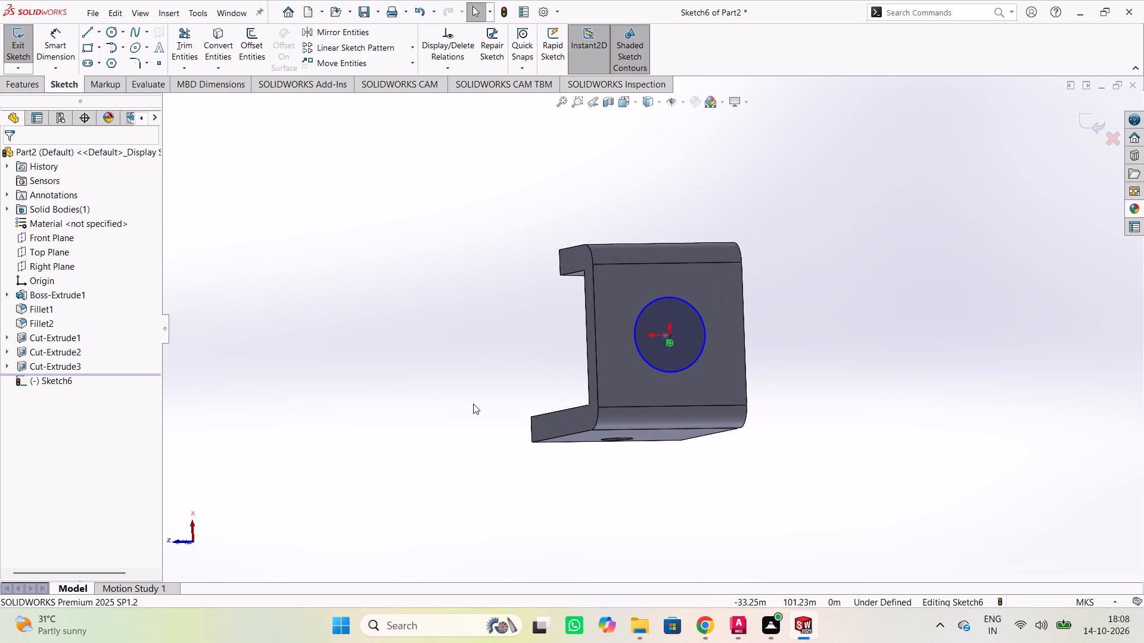
Dimension the diameter of the circle on the base's outer face as 35 m.
click(611, 286)
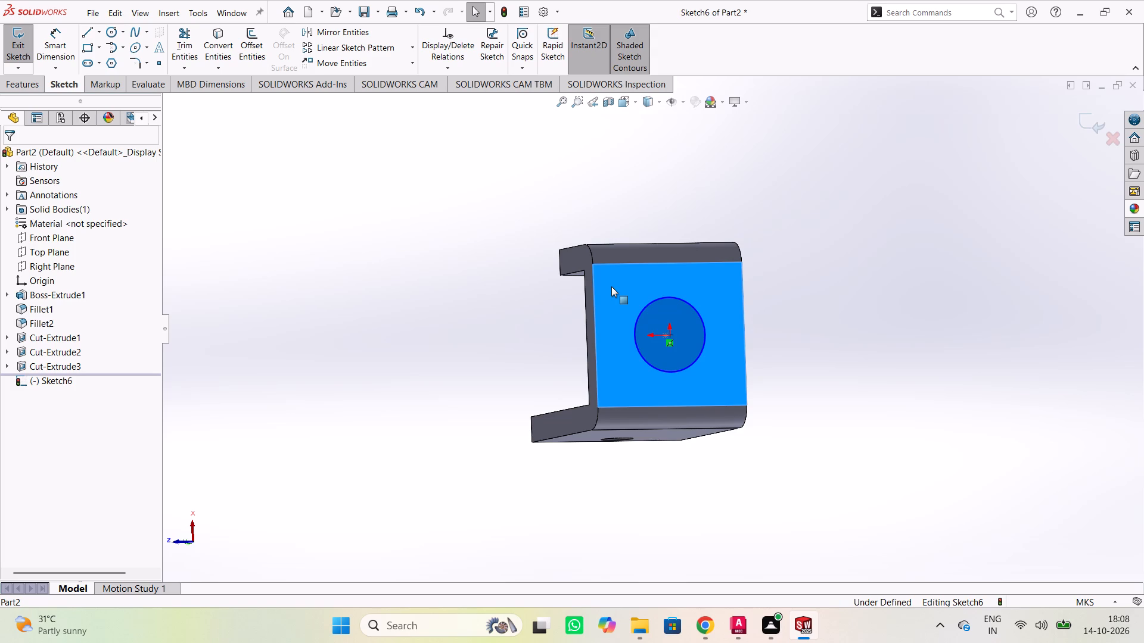
key(ctrl+8)
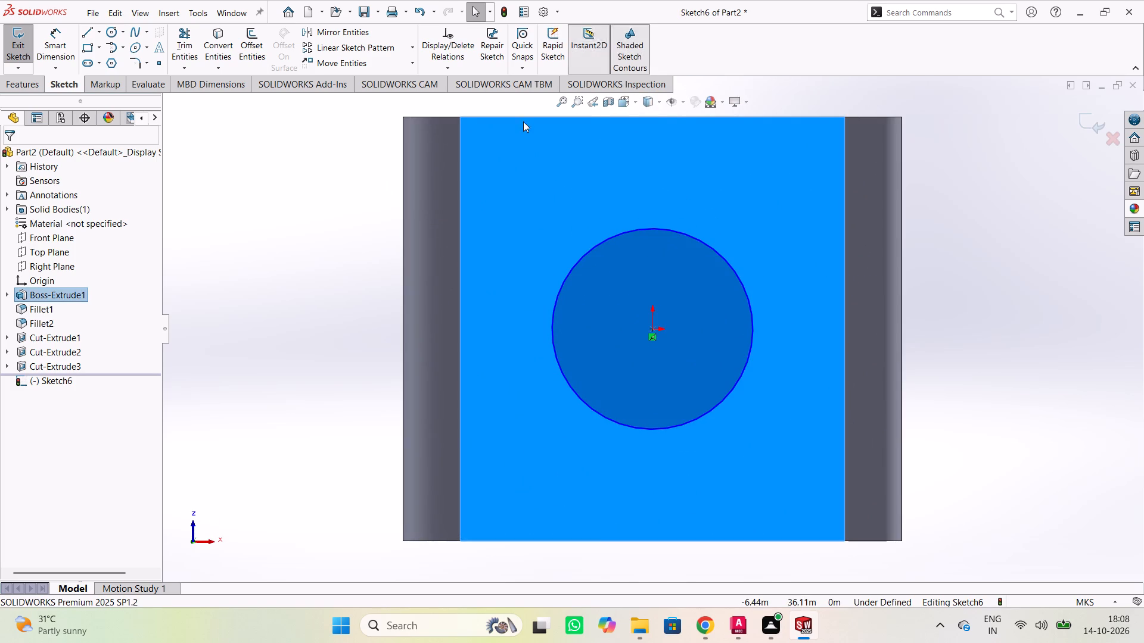
click(230, 321)
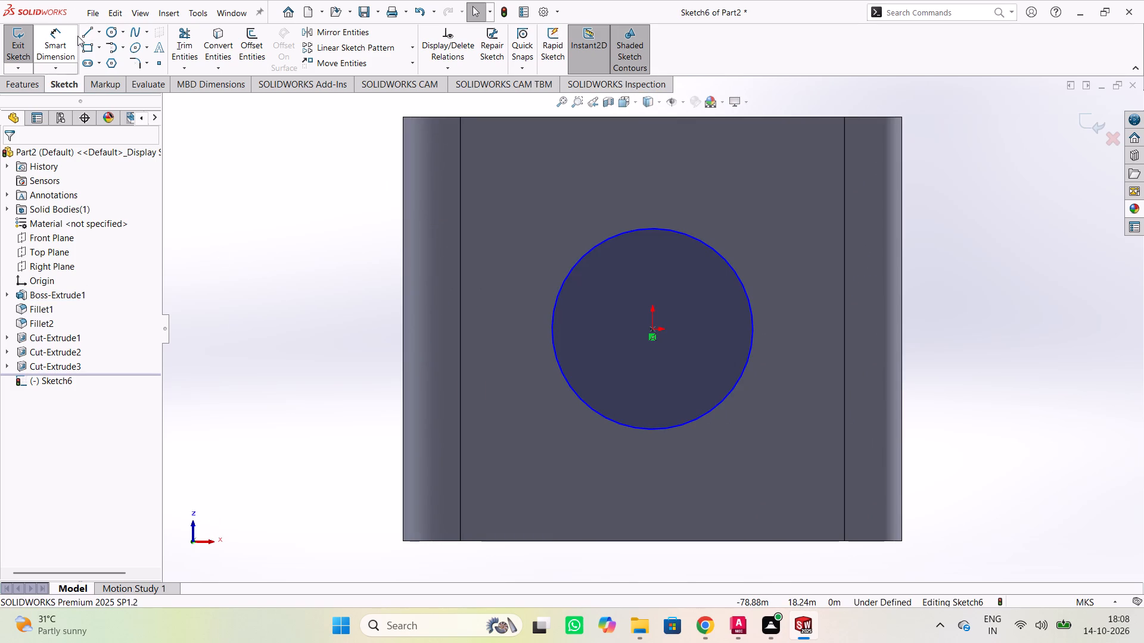
click(61, 38)
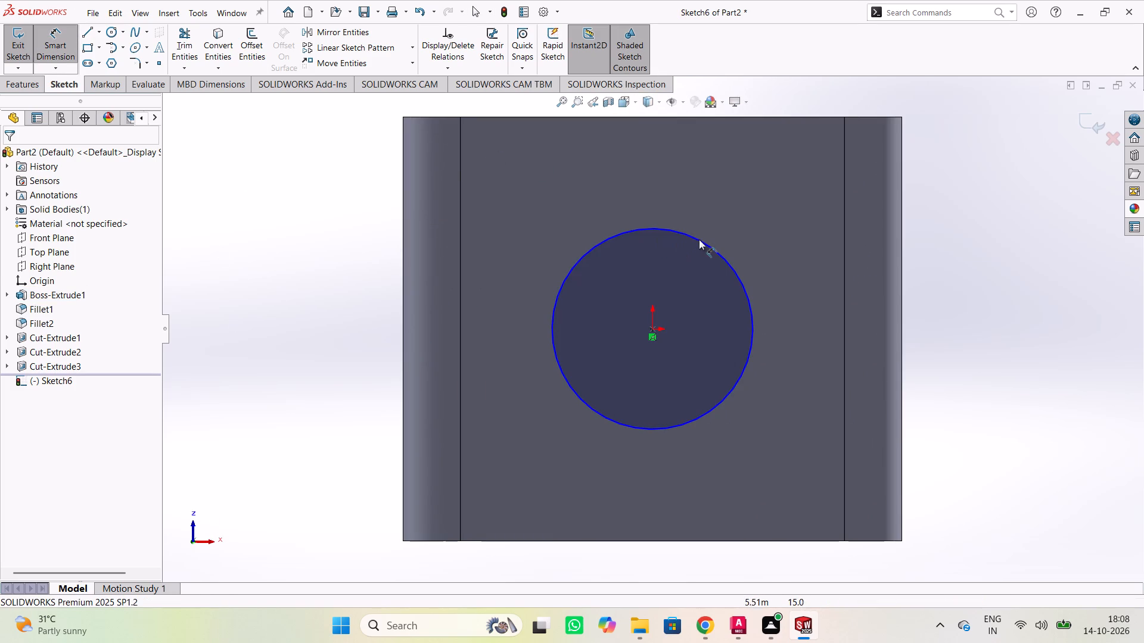
click(723, 261)
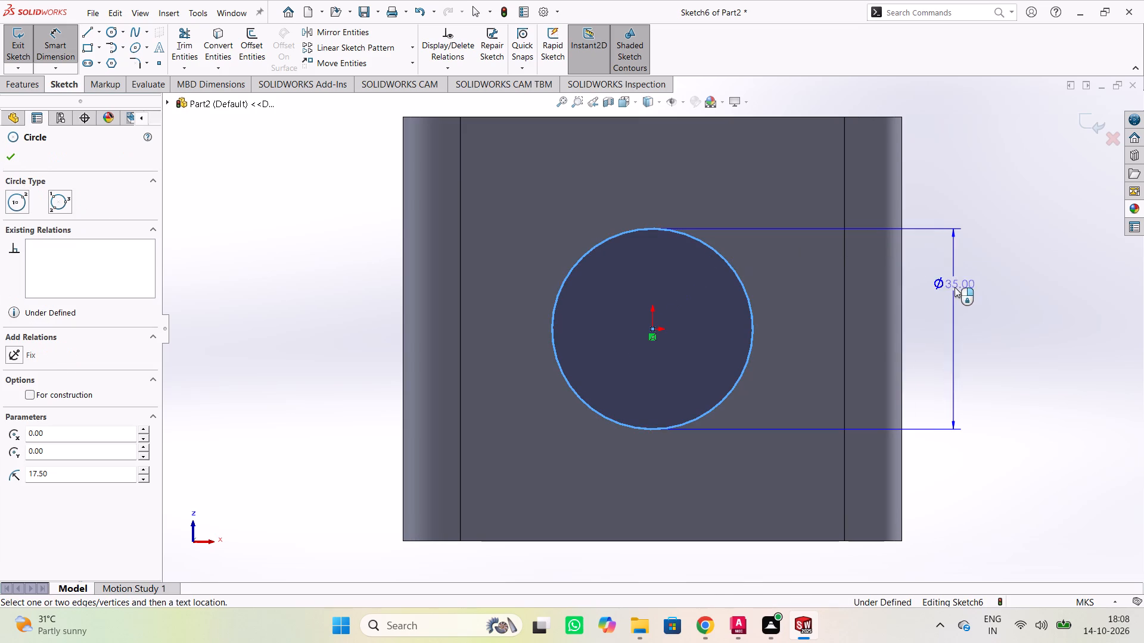
click(968, 326)
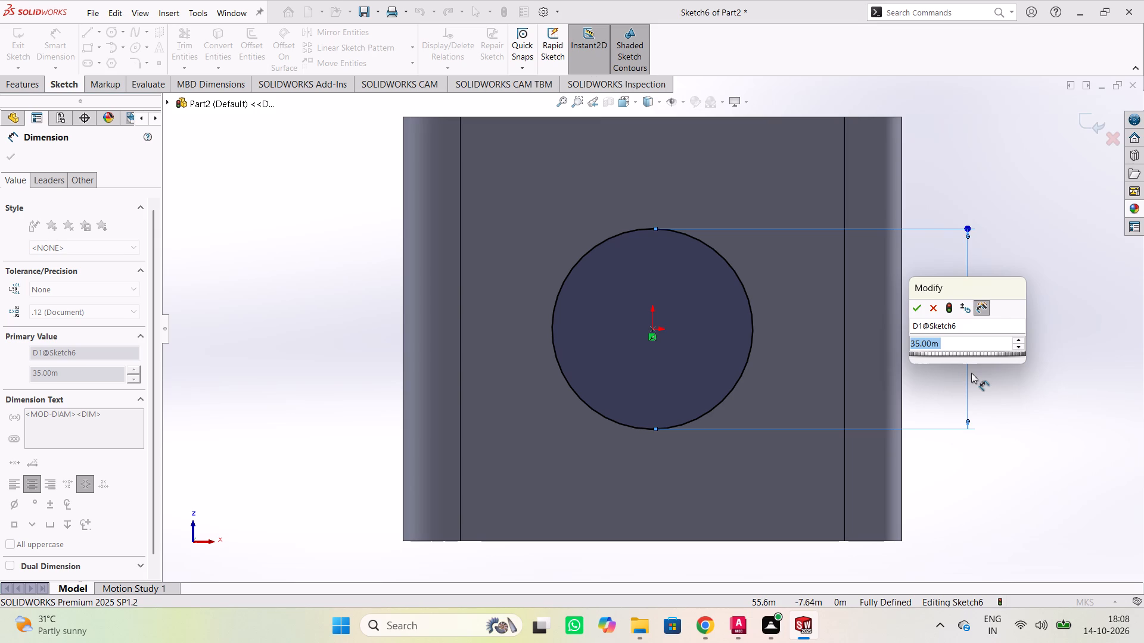
key(Return)
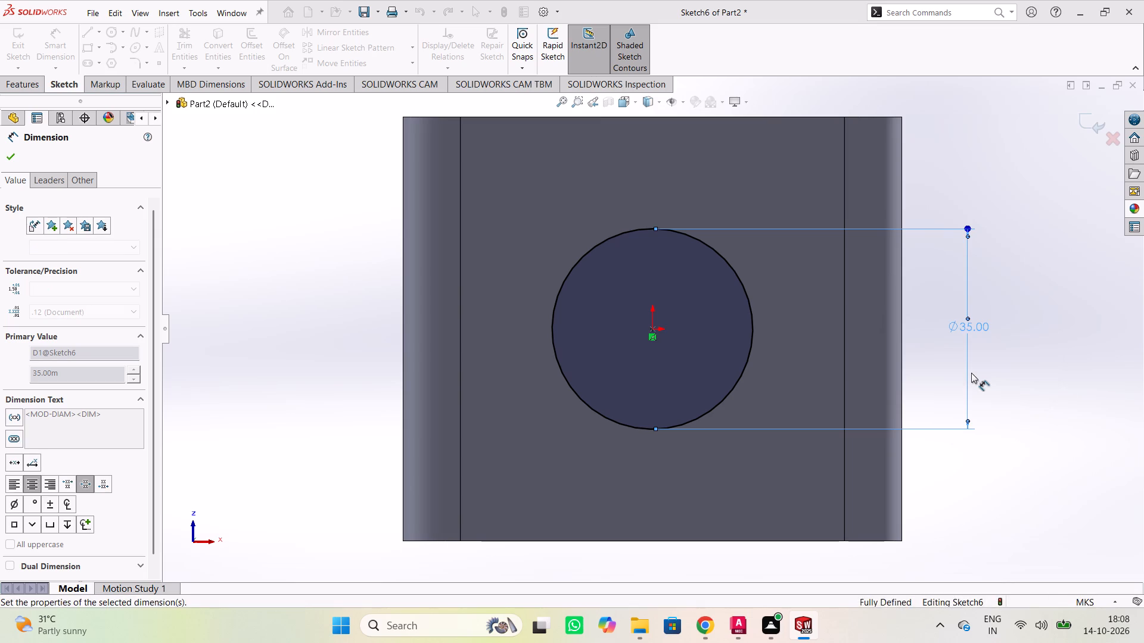
click(1010, 174)
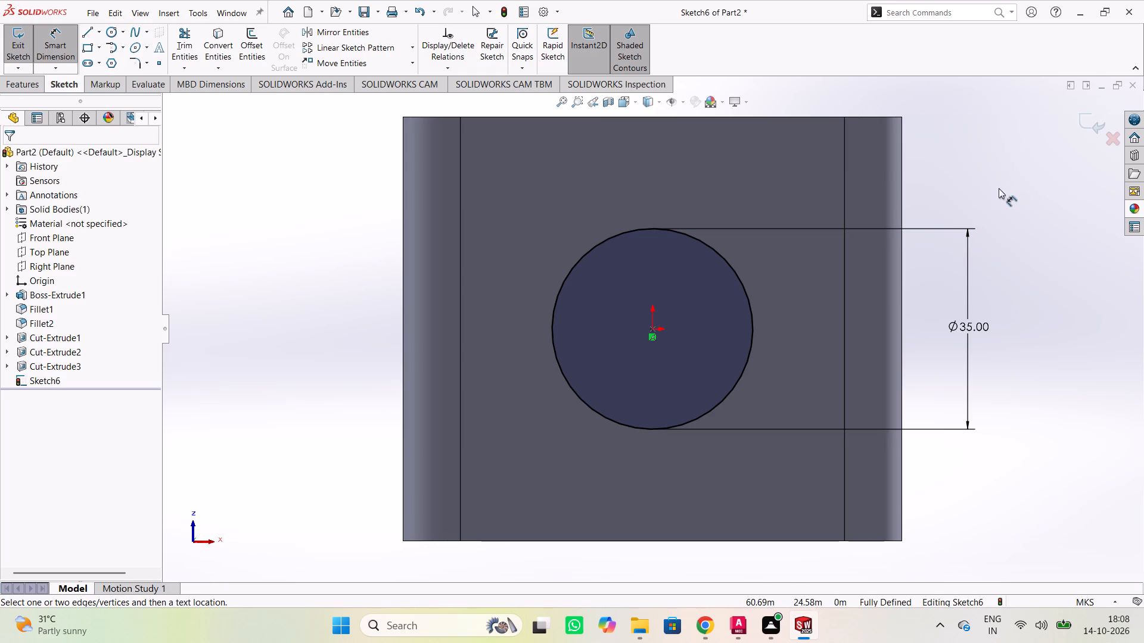
Extrude the base circle as a blind boss 65 m outward from the base, merged with the bracket.
click(18, 89)
click(21, 55)
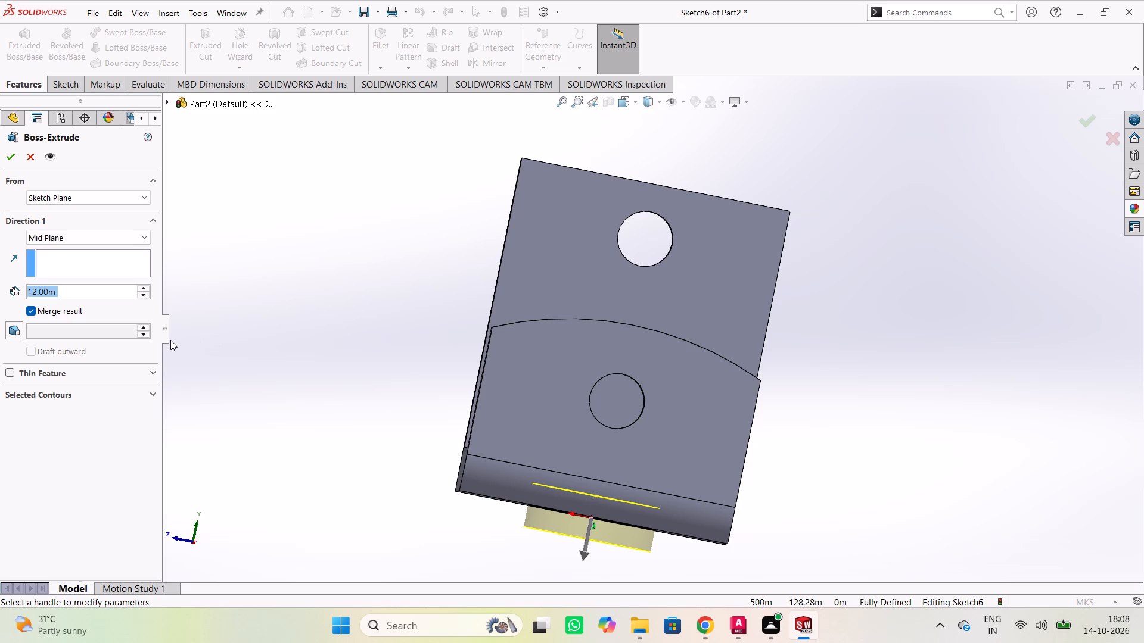
text(65)
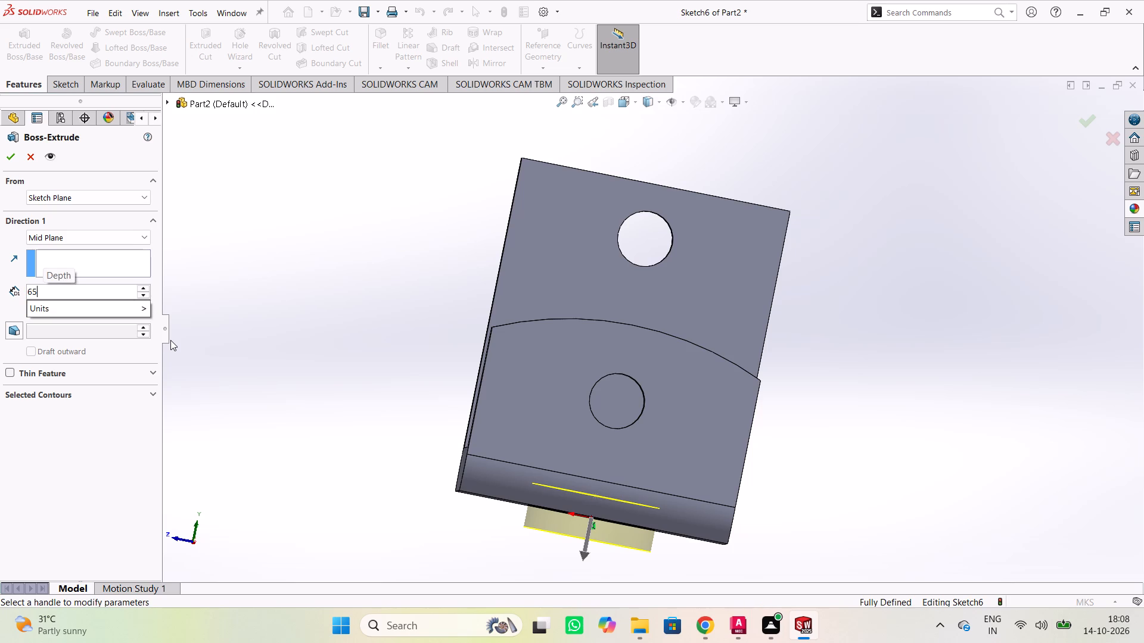
key(Return)
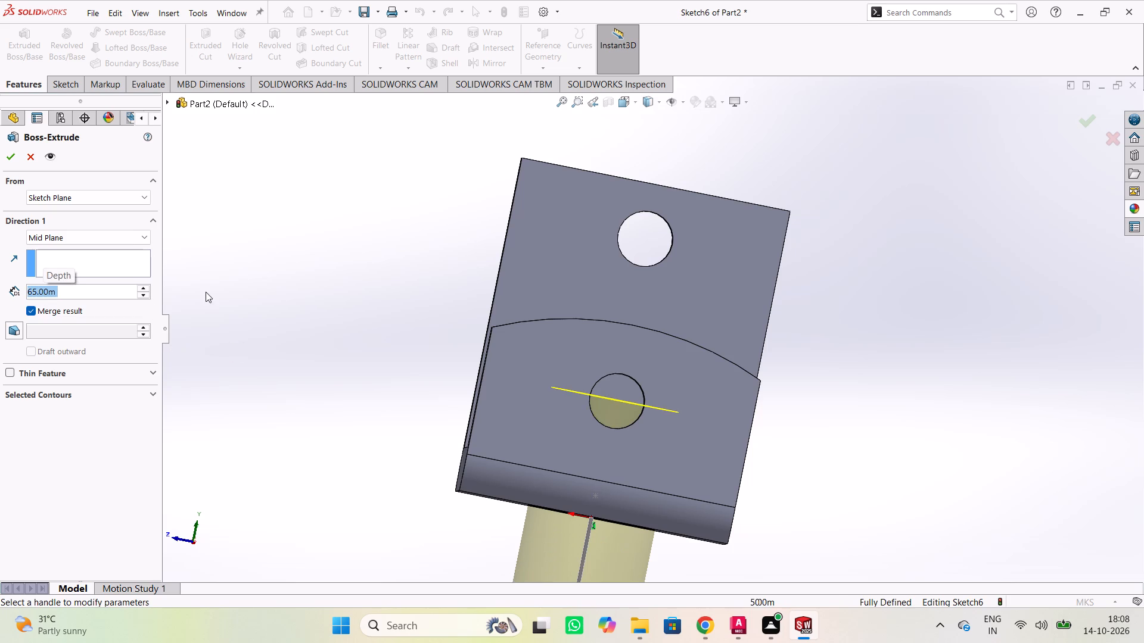
click(397, 238)
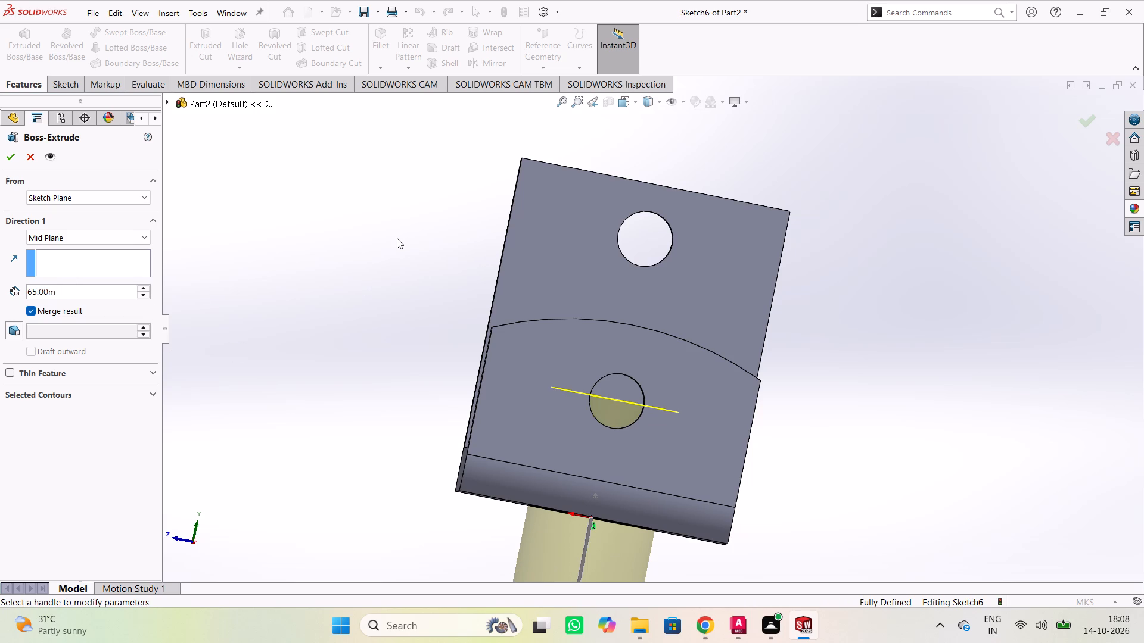
click(108, 235)
click(58, 254)
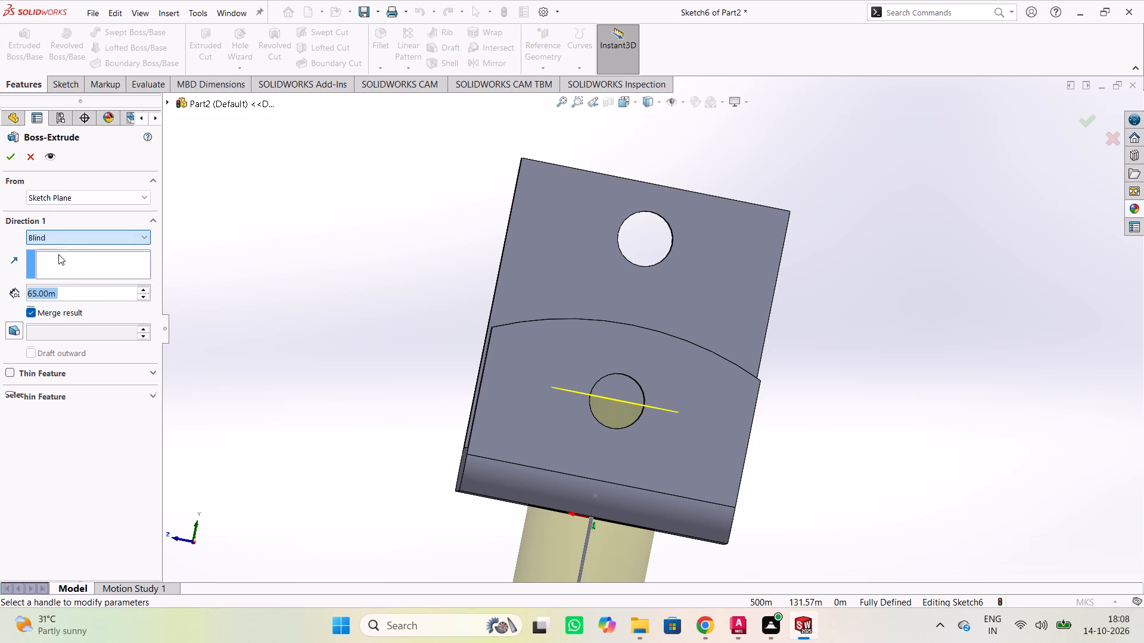
middle_drag(267, 283, 305, 333)
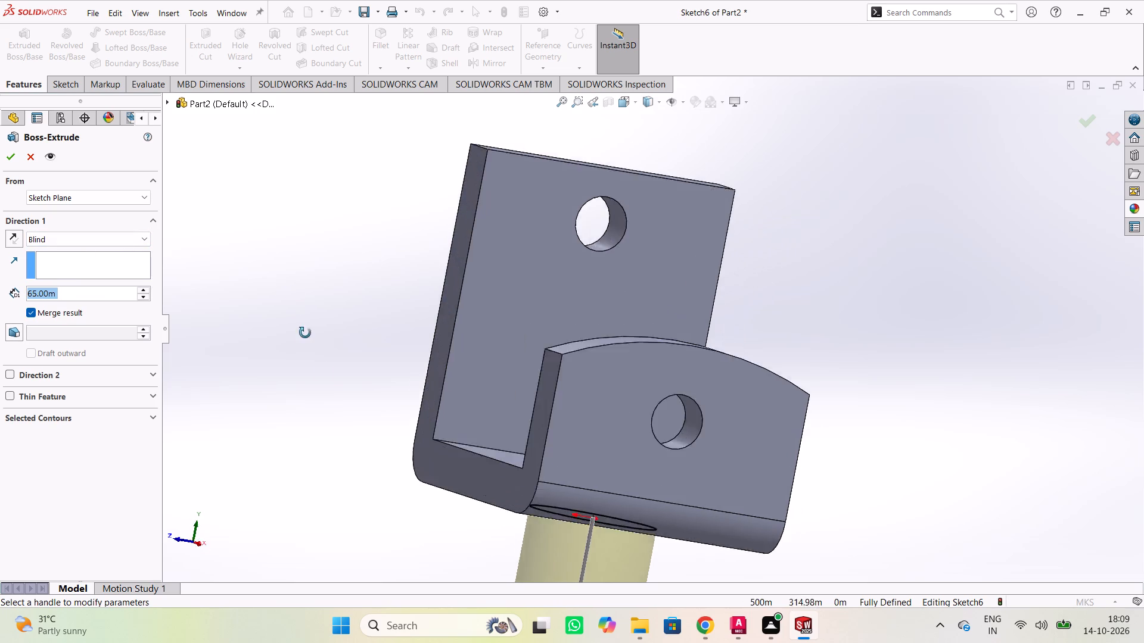
middle_drag(305, 333, 366, 308)
scroll(324, 307, down, 4)
scroll(306, 321, up, 2)
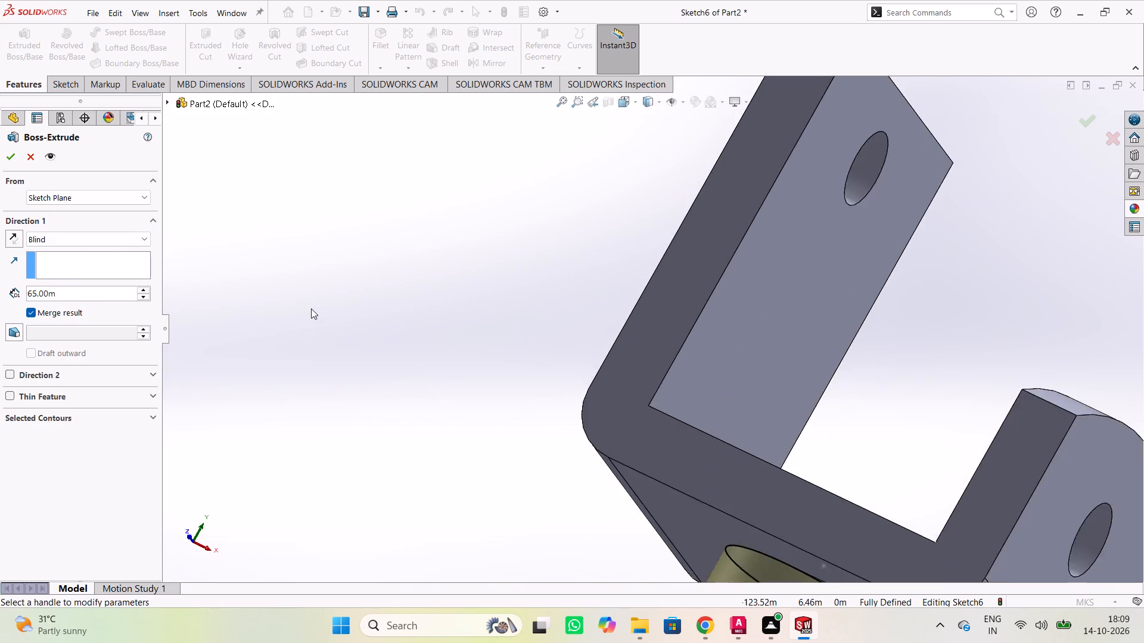
scroll(311, 308, up, 7)
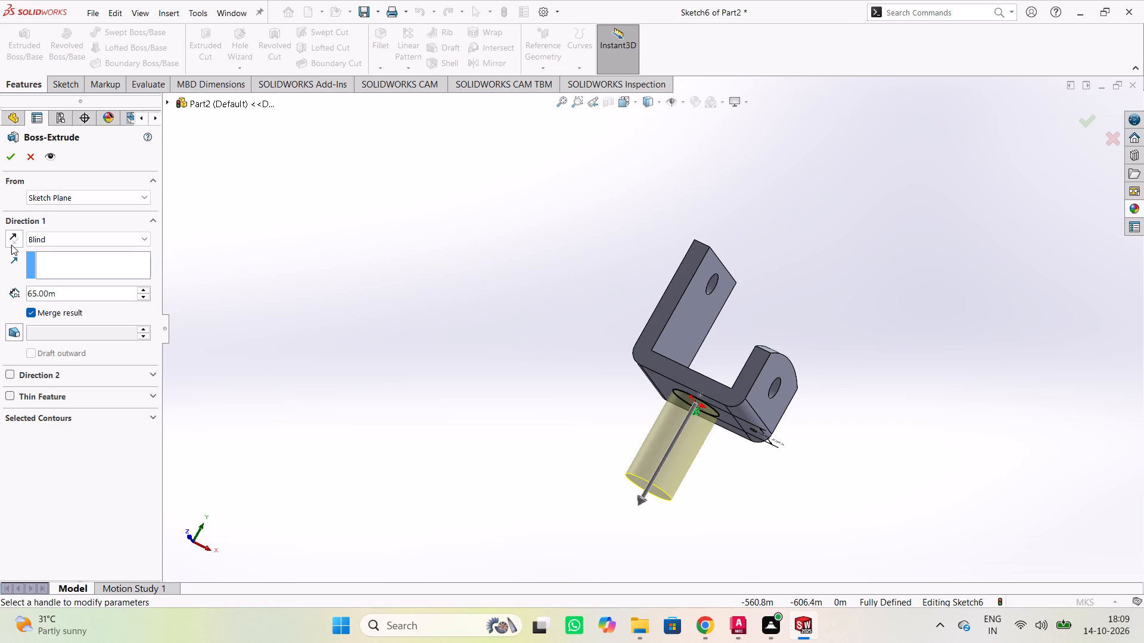
click(13, 158)
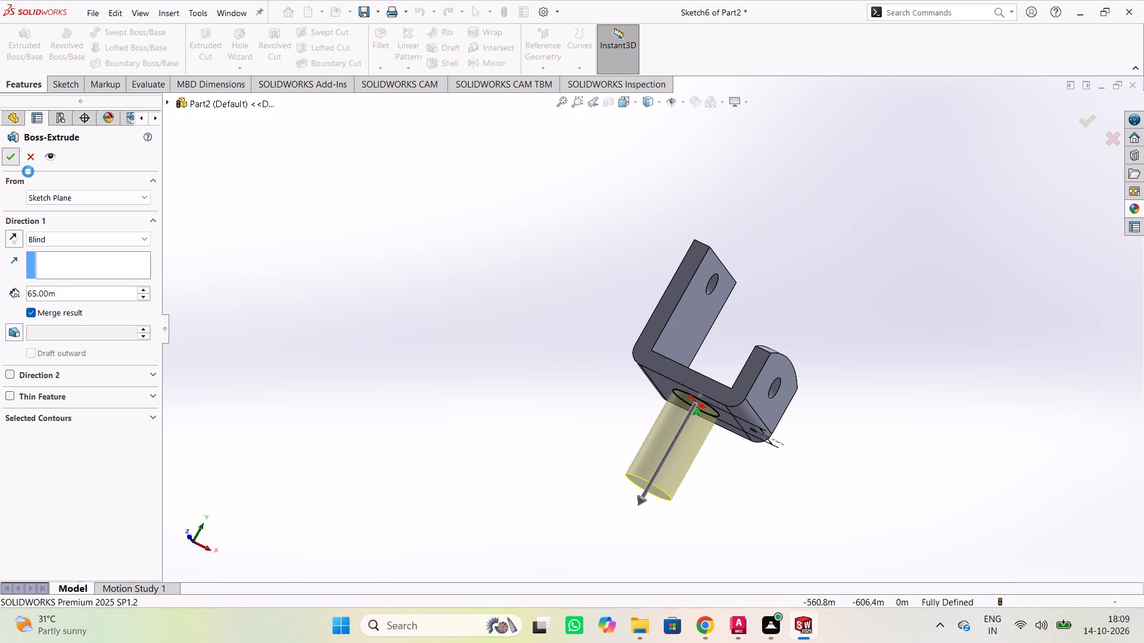
click(402, 298)
Fillet the circular edge where the cylindrical boss meets the base's outer face with a symmetric 10 m radius.
scroll(491, 417, up, 1)
middle_drag(491, 417, 532, 414)
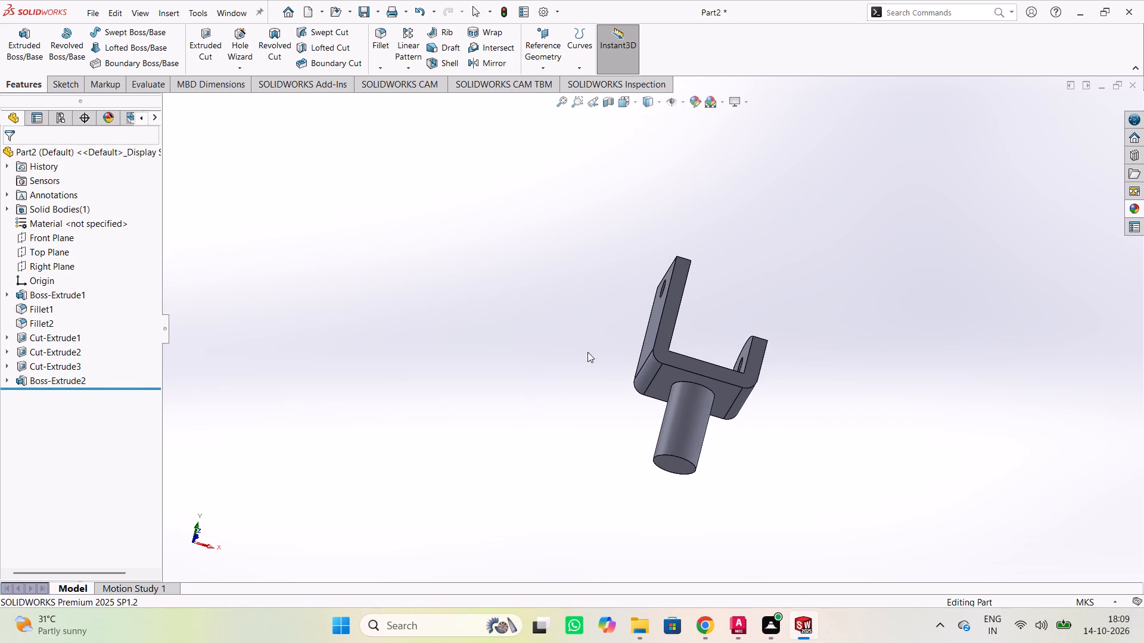
scroll(611, 364, down, 2)
scroll(736, 392, up, 2)
scroll(761, 383, down, 10)
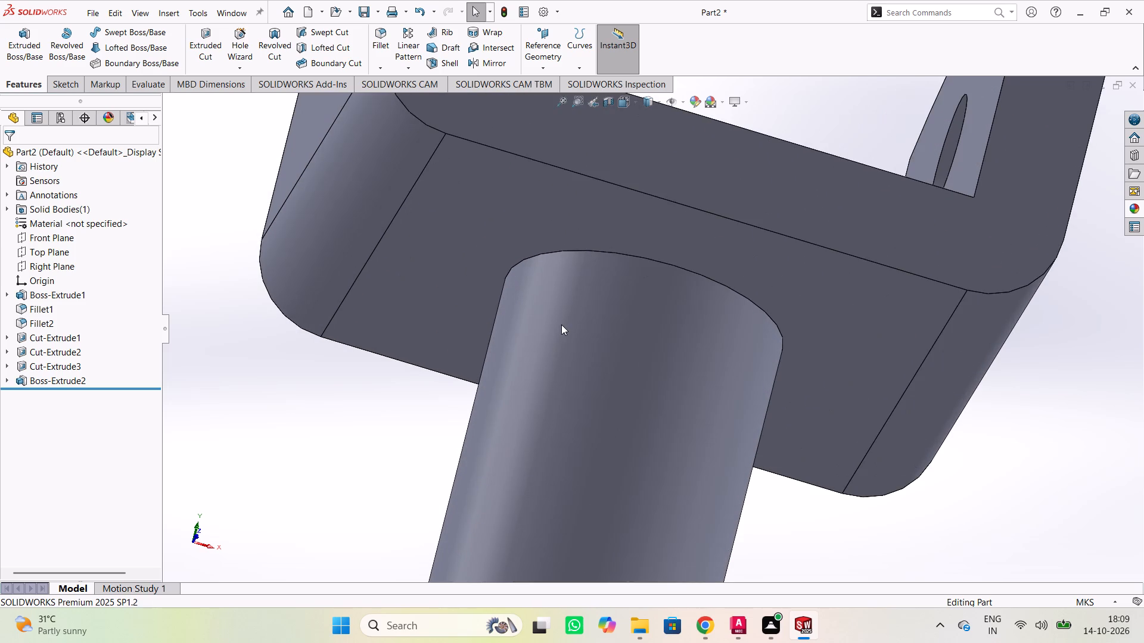
scroll(476, 311, up, 1)
middle_drag(362, 456, 403, 461)
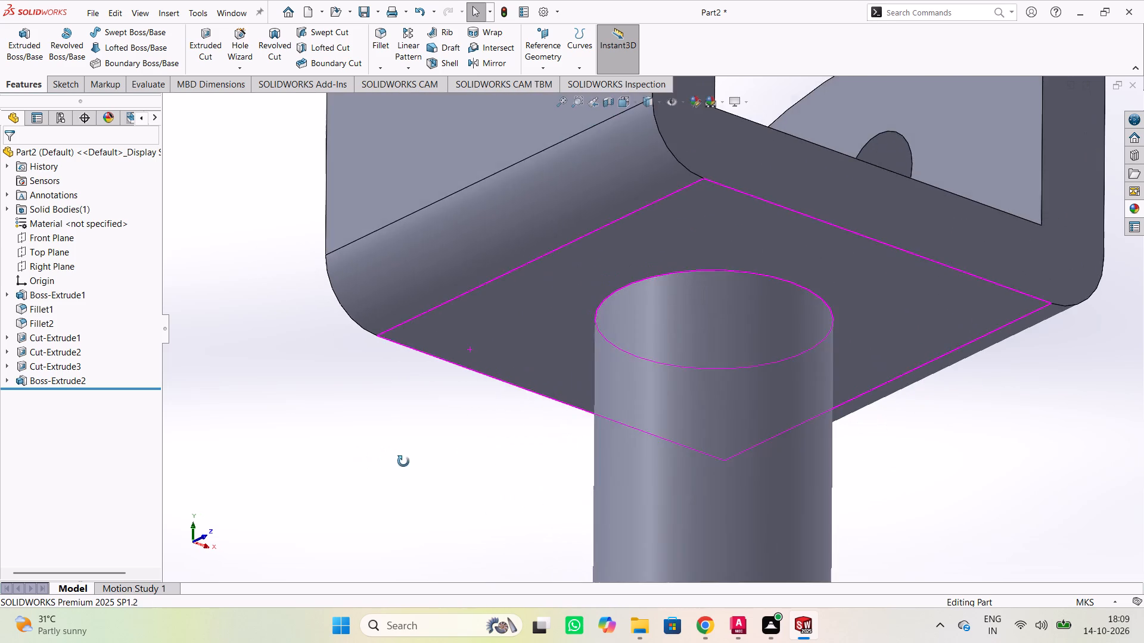
middle_drag(403, 461, 430, 426)
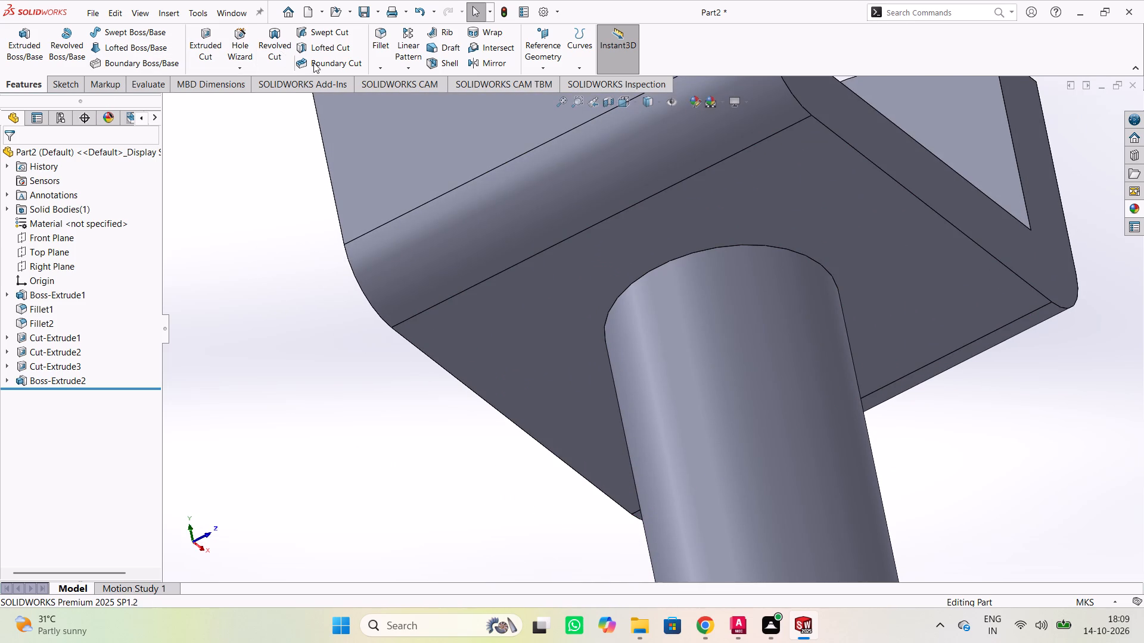
click(375, 38)
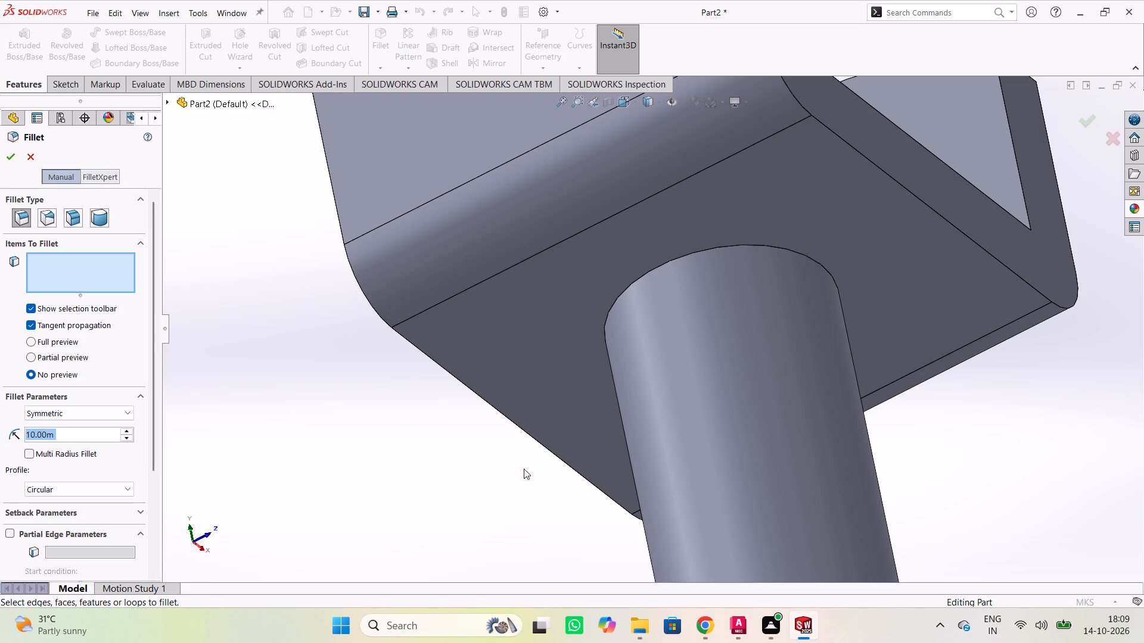
click(641, 277)
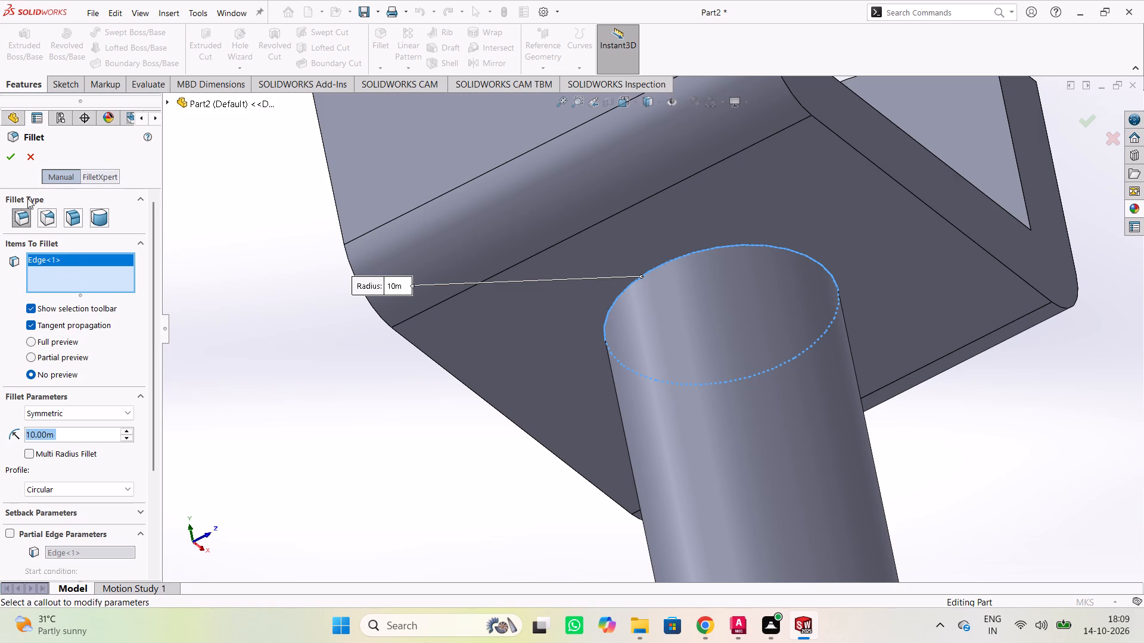
click(7, 152)
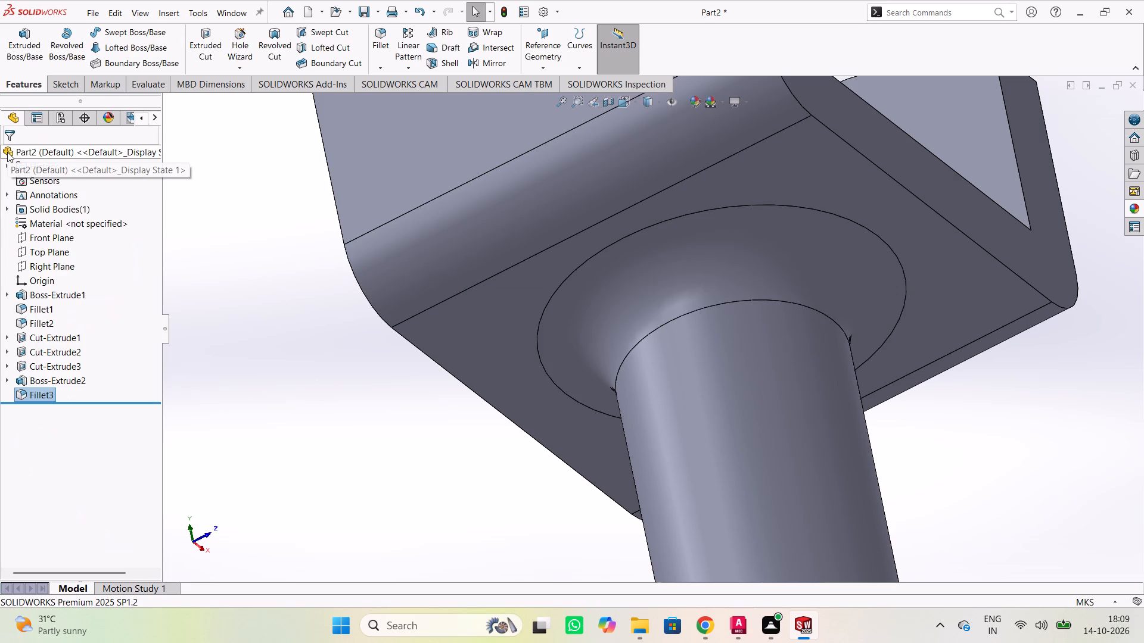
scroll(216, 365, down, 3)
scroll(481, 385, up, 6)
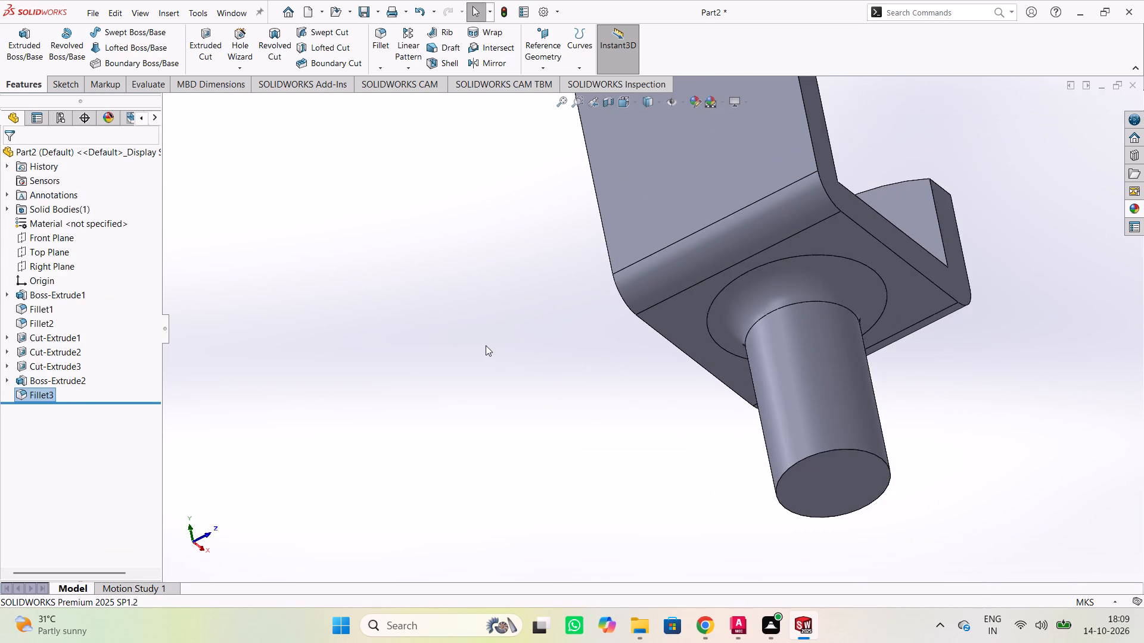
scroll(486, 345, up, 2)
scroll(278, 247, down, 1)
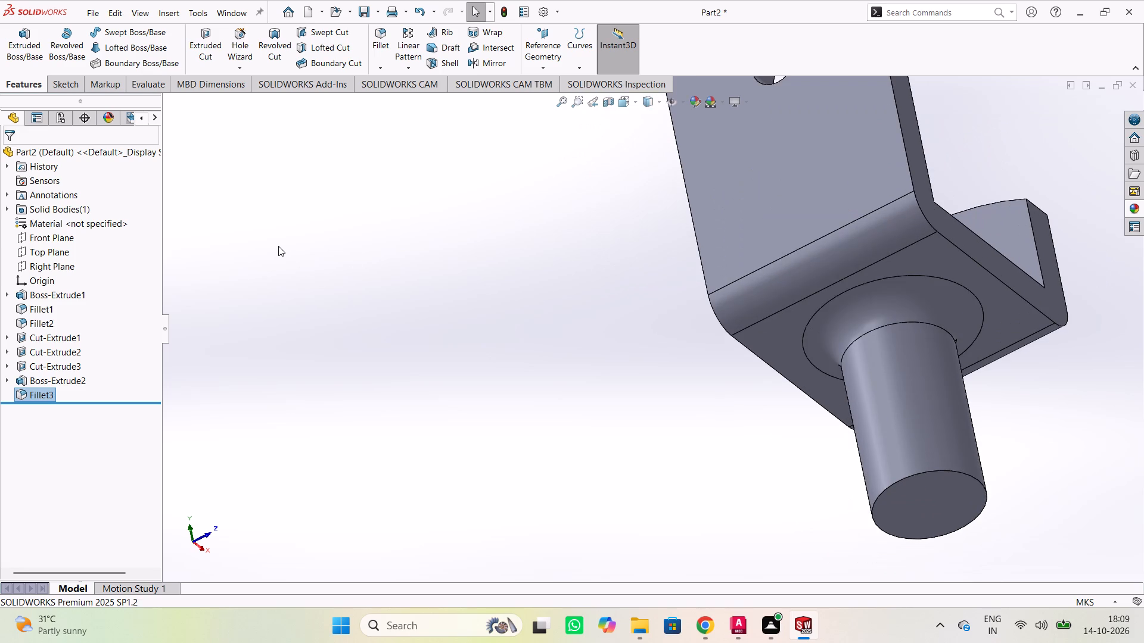
Undo the 10 m fillet where the cylindrical boss meets the base's outer face.
click(850, 314)
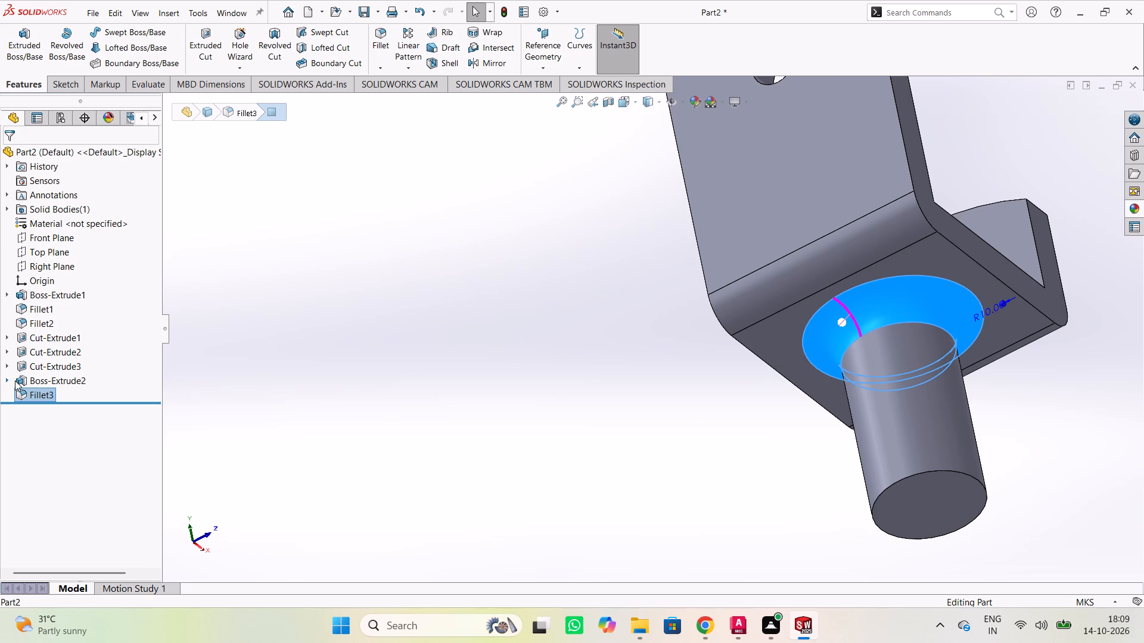
double_click(41, 395)
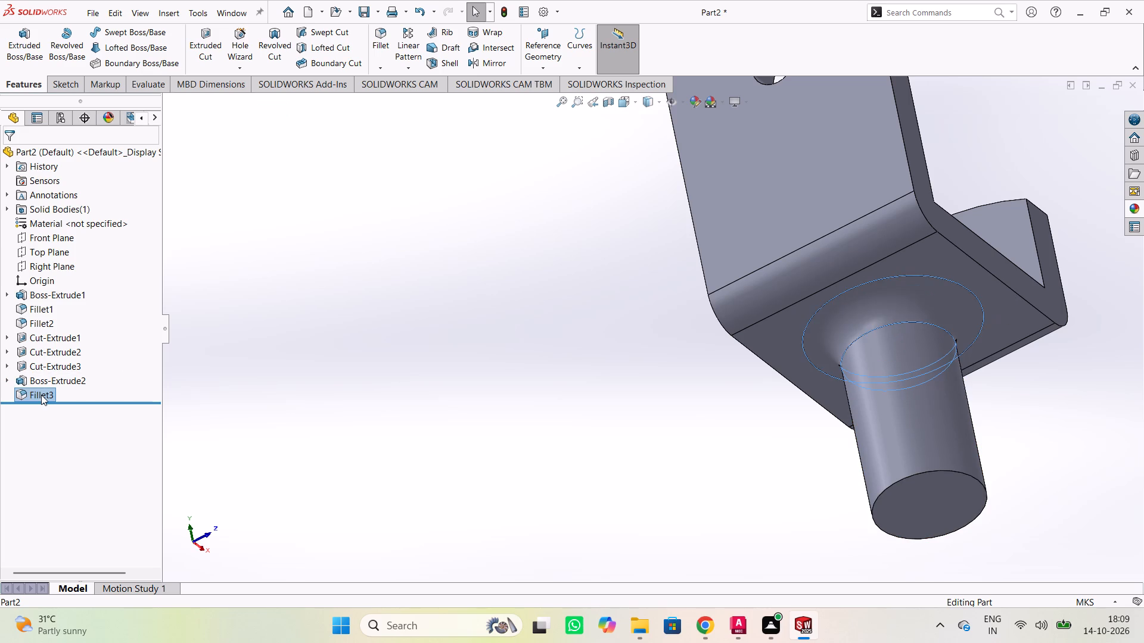
click(41, 395)
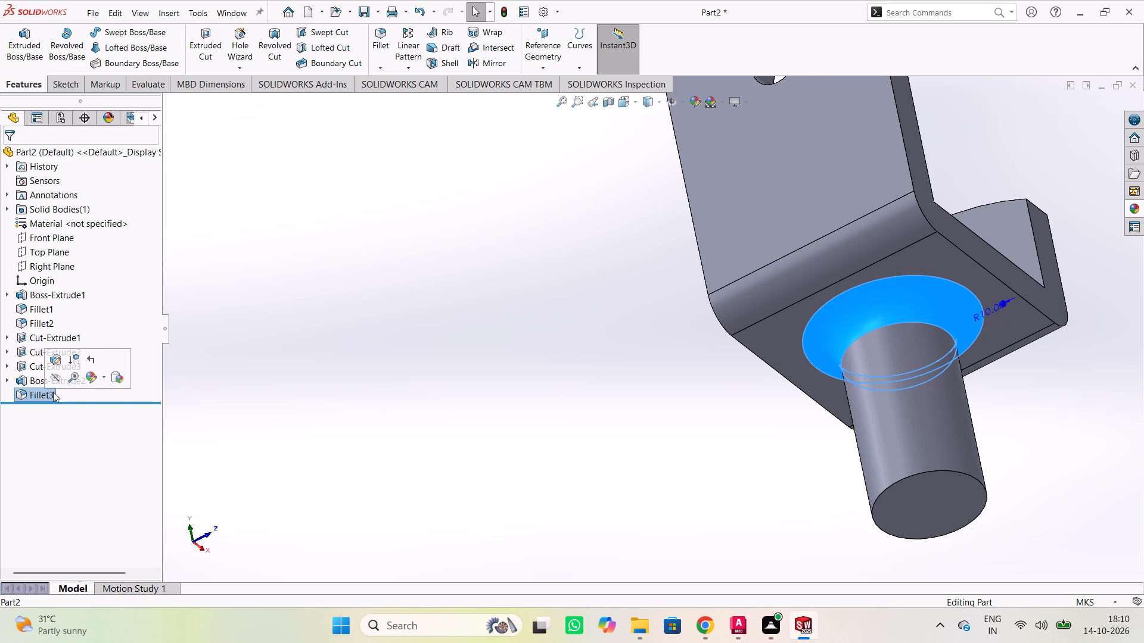
click(235, 406)
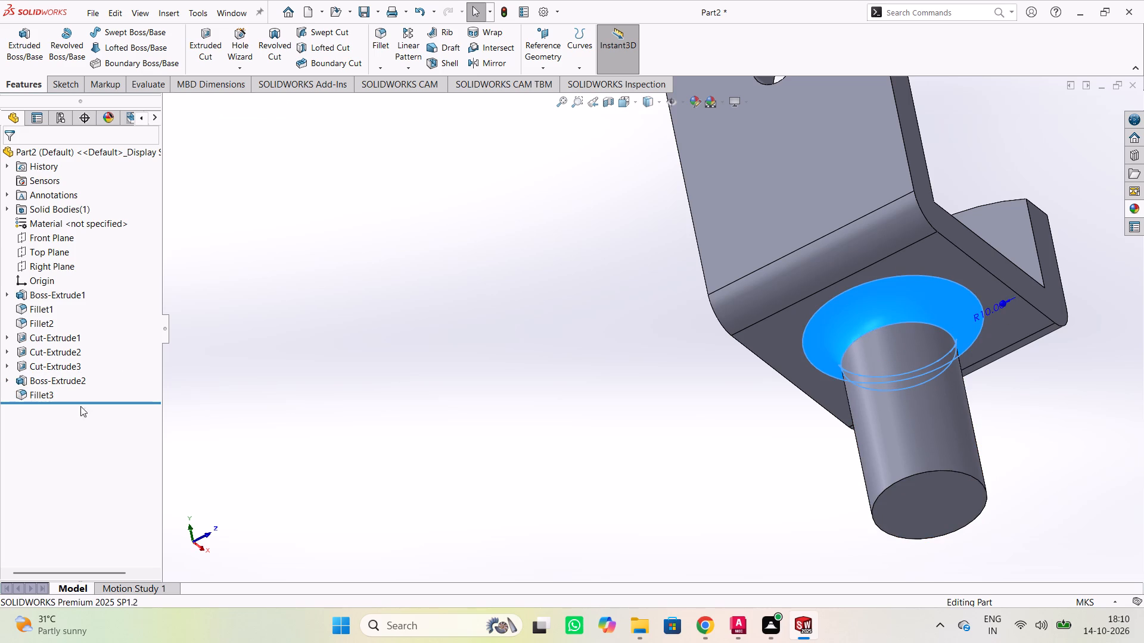
click(38, 395)
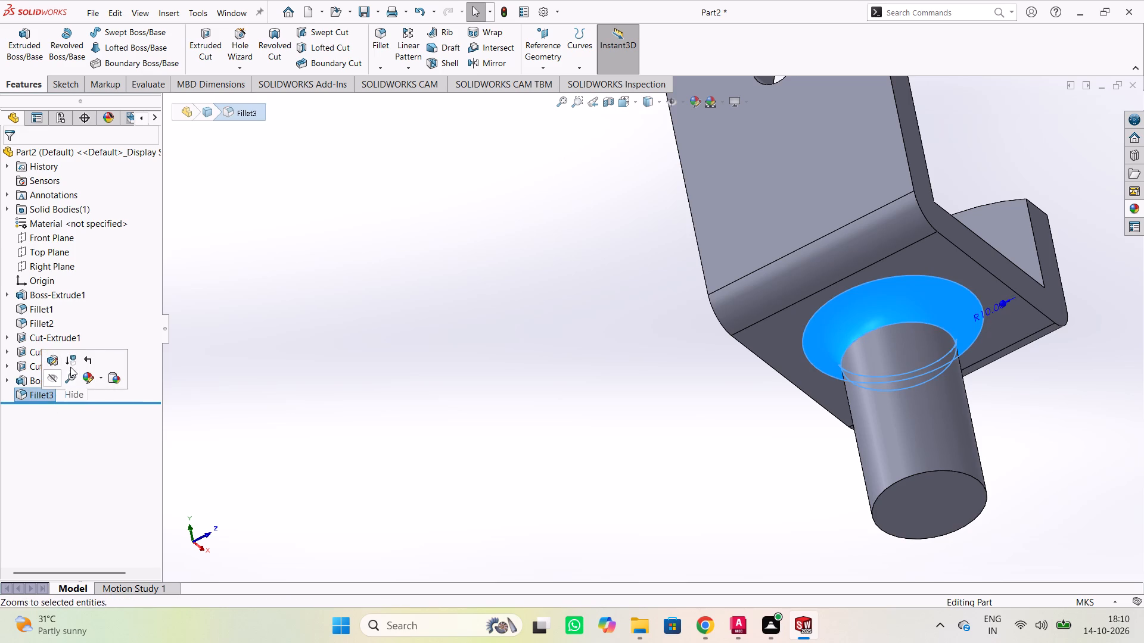
click(264, 365)
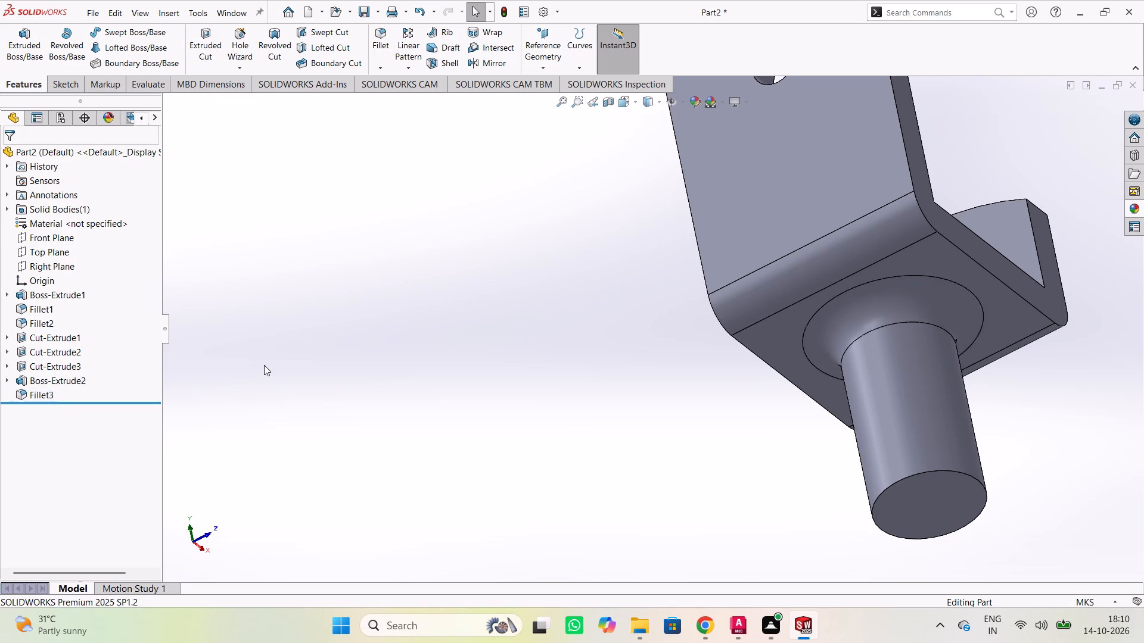
key(ctrl+z)
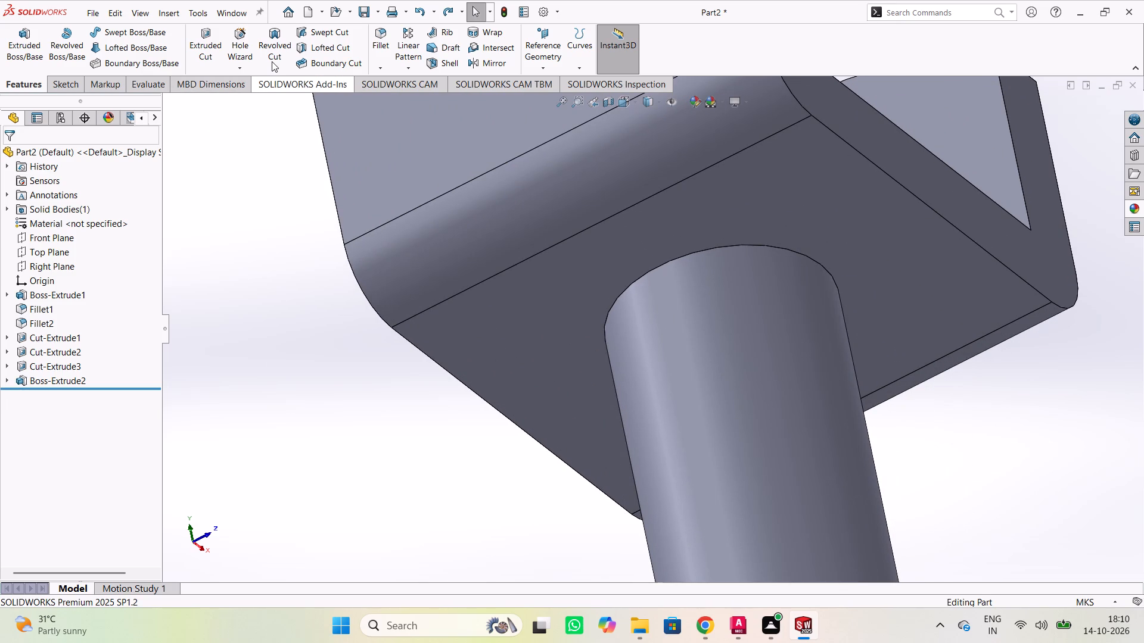
Fillet the circular edge where the cylindrical boss meets the base's outer face with a symmetric 5 m radius.
click(387, 43)
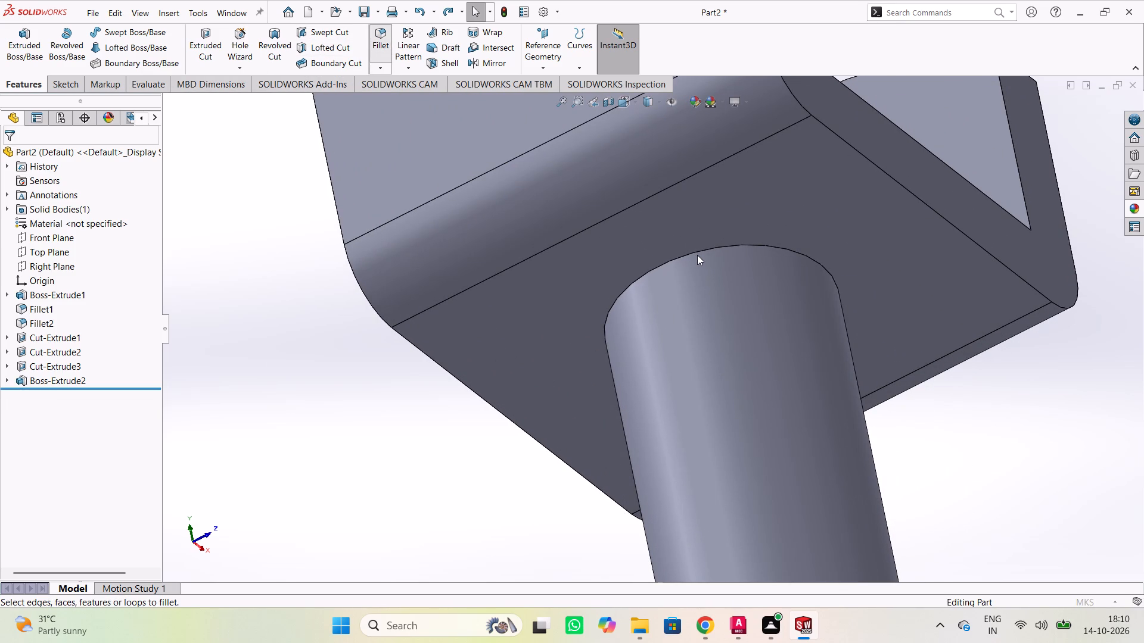
click(698, 251)
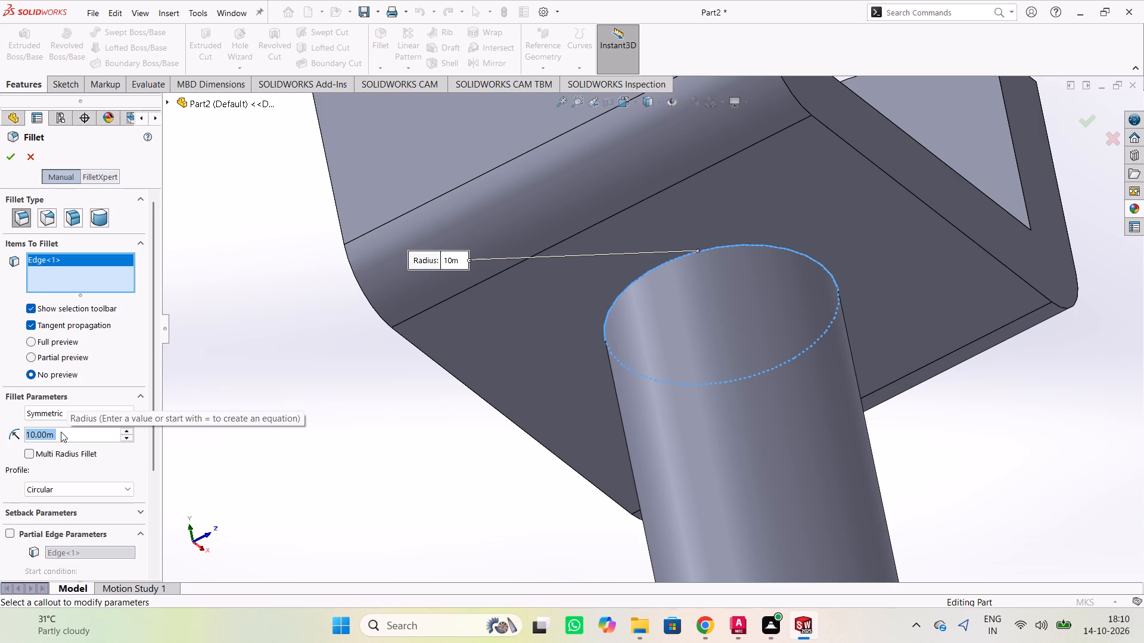
key(5)
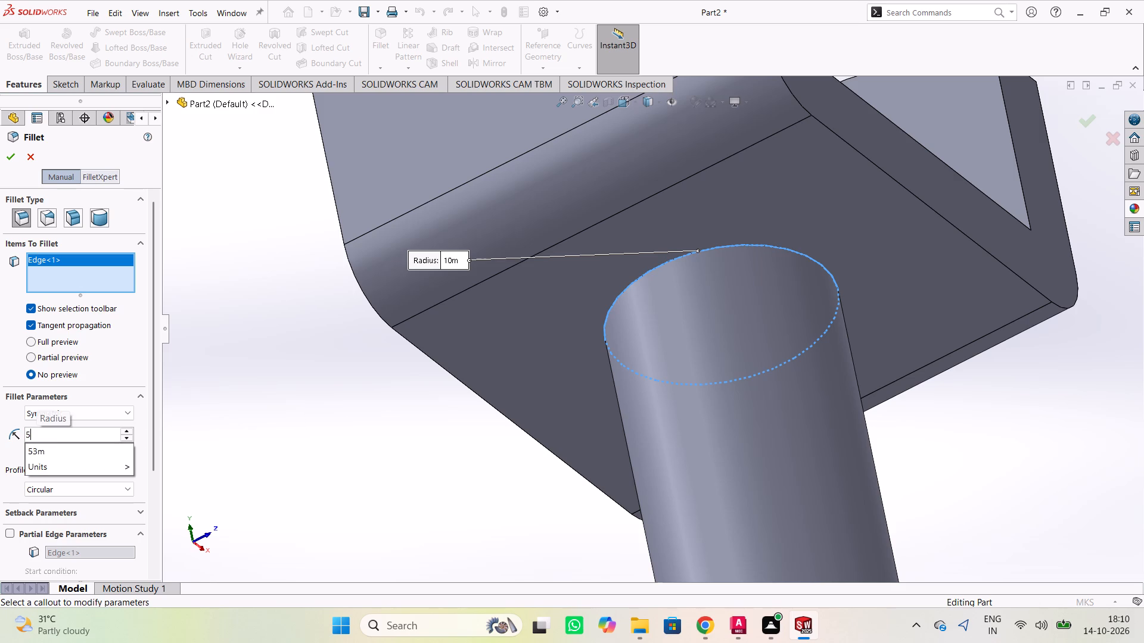
key(Return)
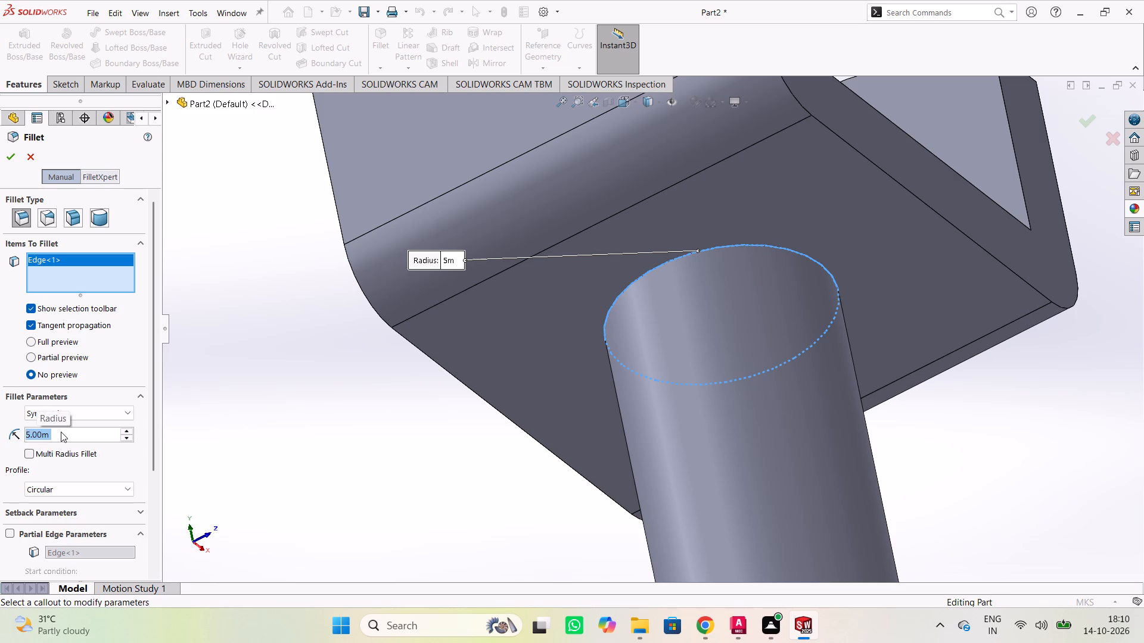
click(2, 158)
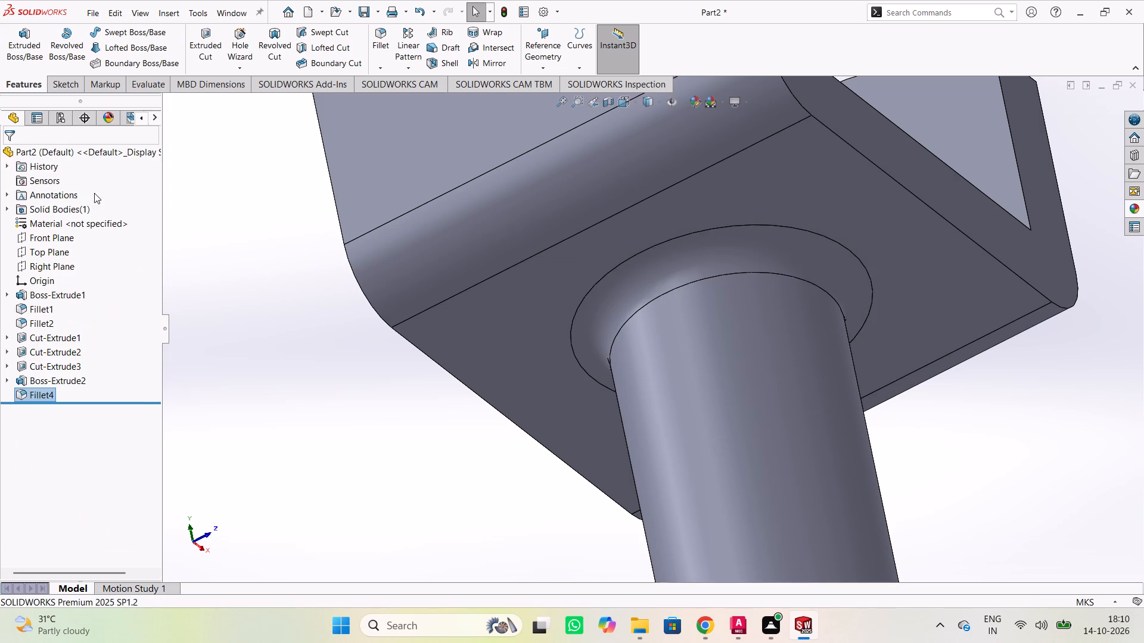
Chamfer the circular edge at the free end of the cylindrical boss with a 3 m distance at 45 degrees.
scroll(281, 422, down, 4)
scroll(366, 419, up, 2)
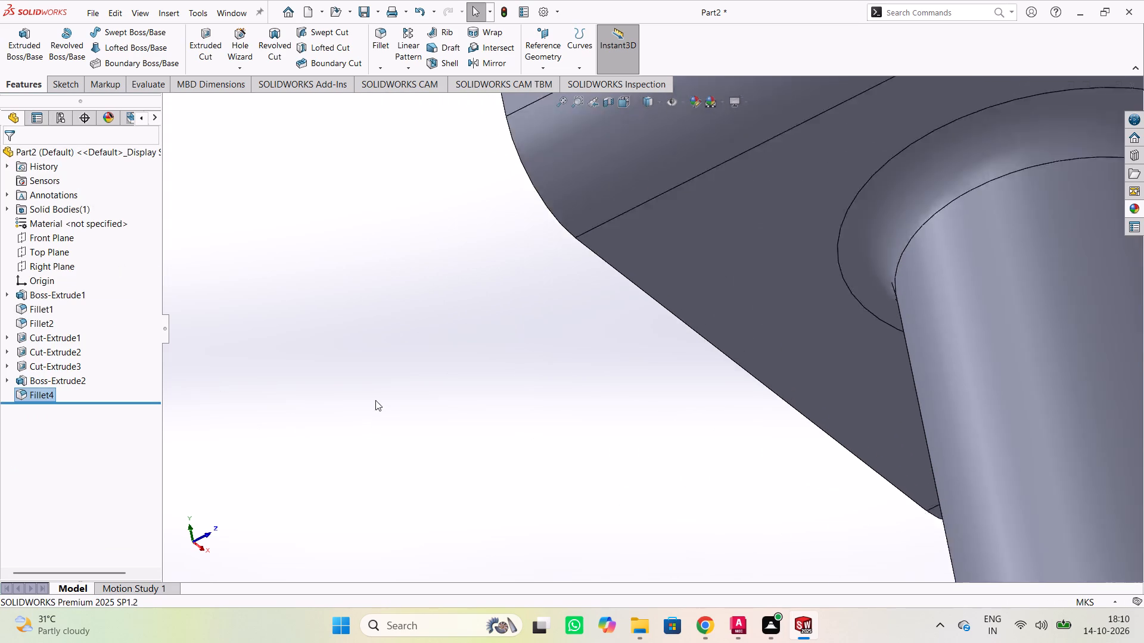
scroll(375, 400, up, 5)
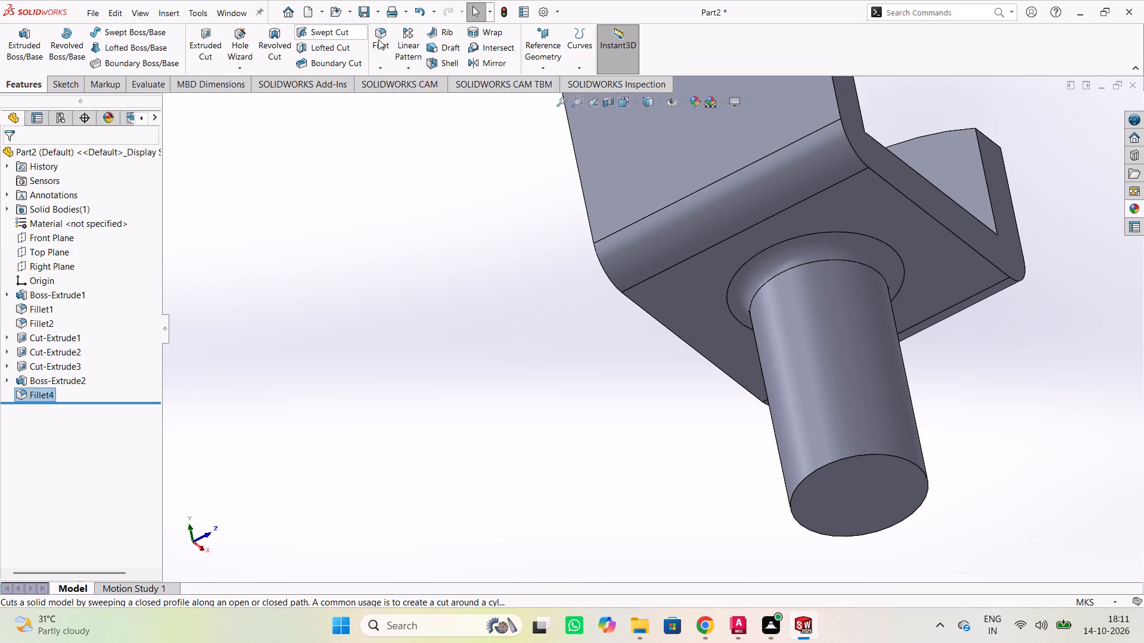
click(380, 68)
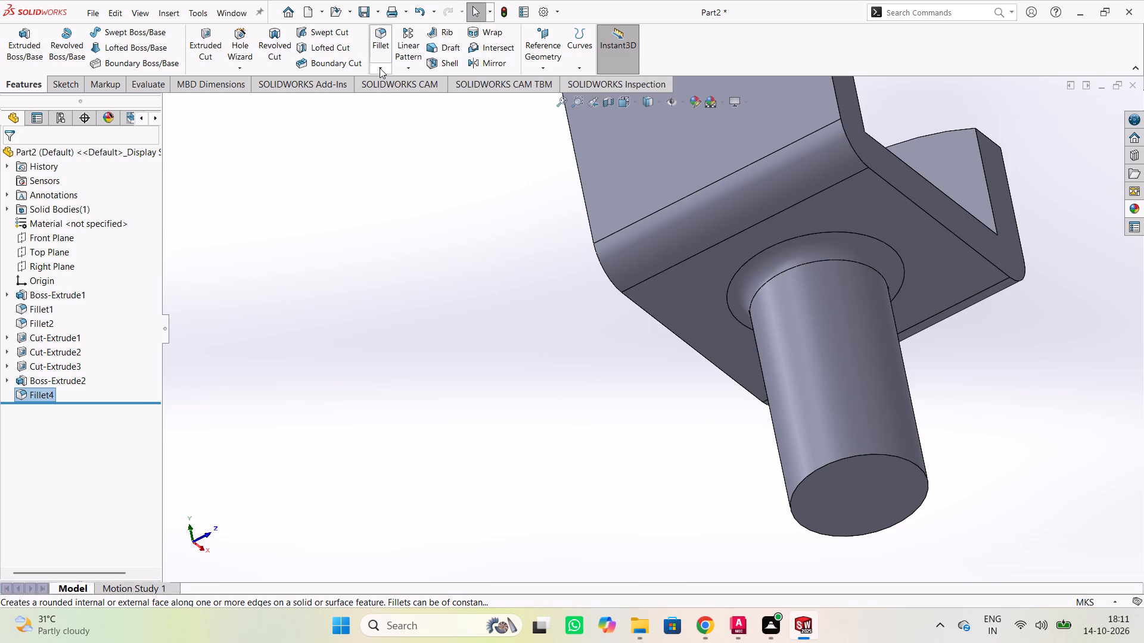
click(414, 95)
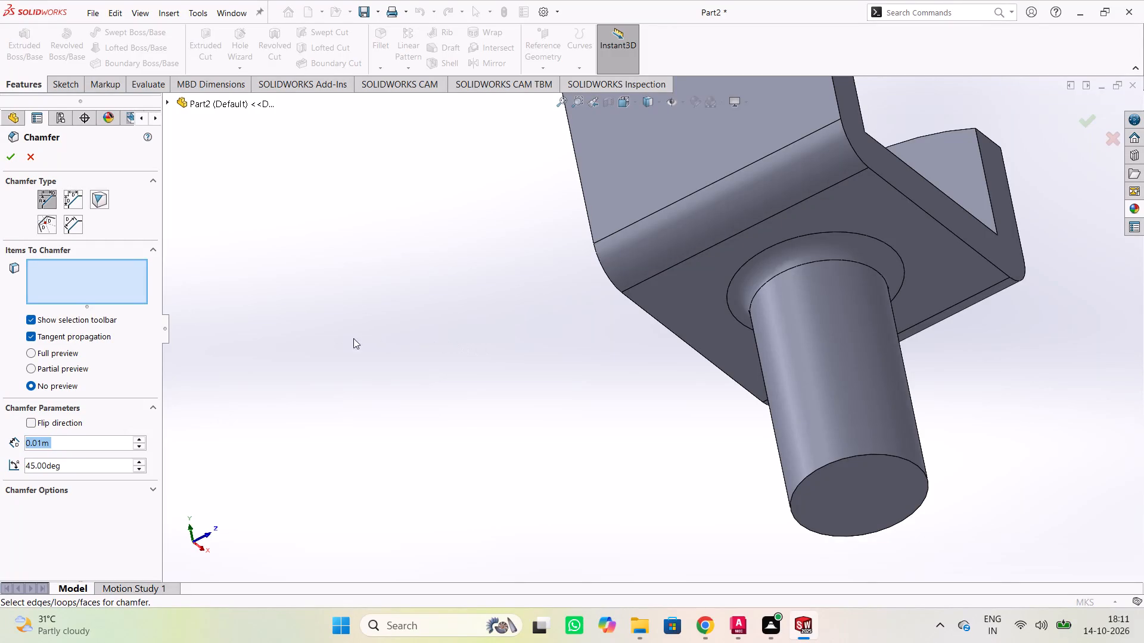
scroll(57, 217, down, 2)
scroll(57, 217, up, 1)
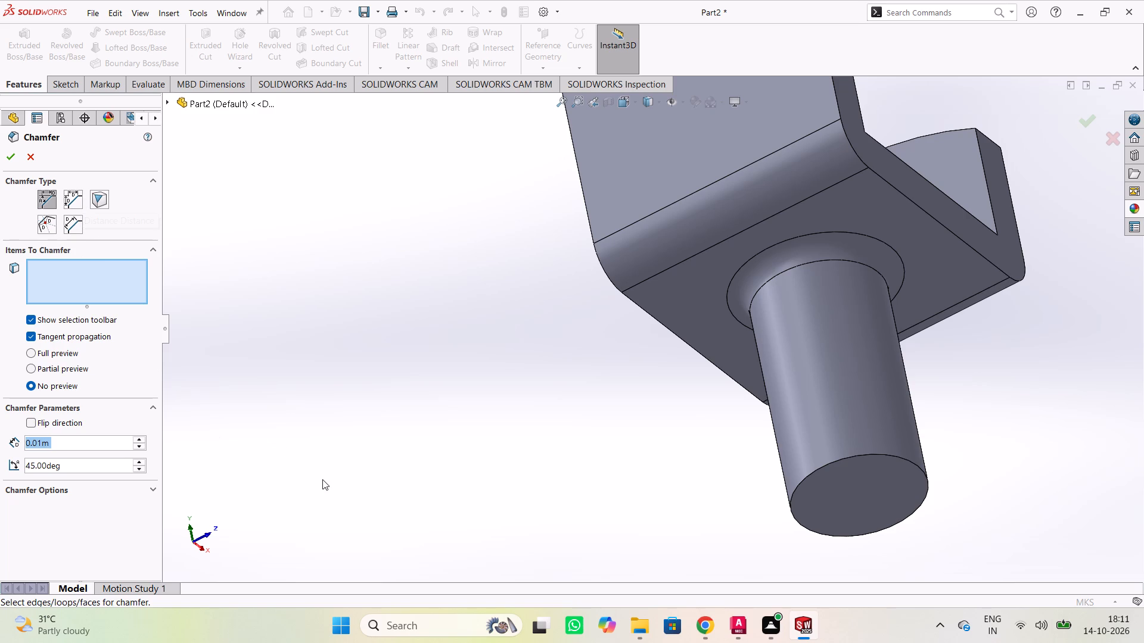
click(850, 458)
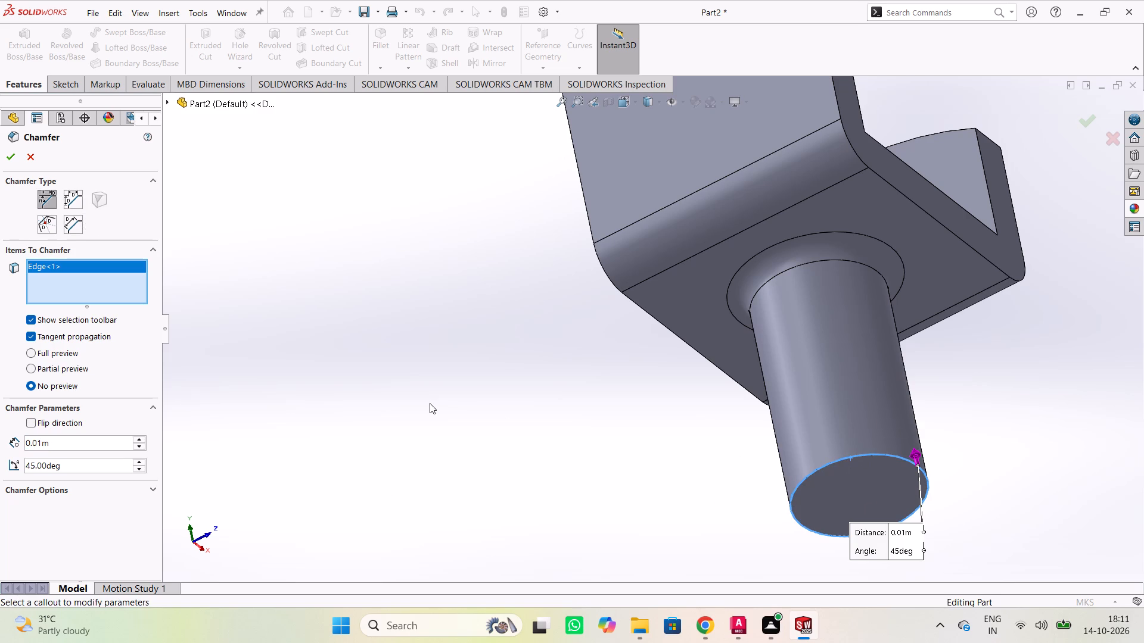
double_click(91, 442)
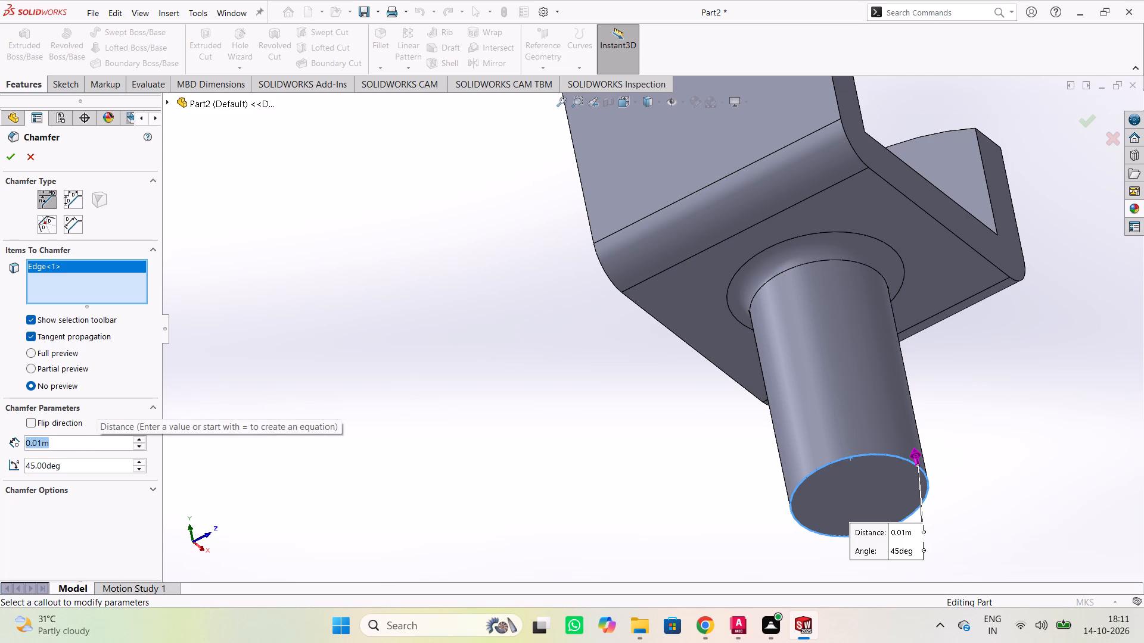
key(3)
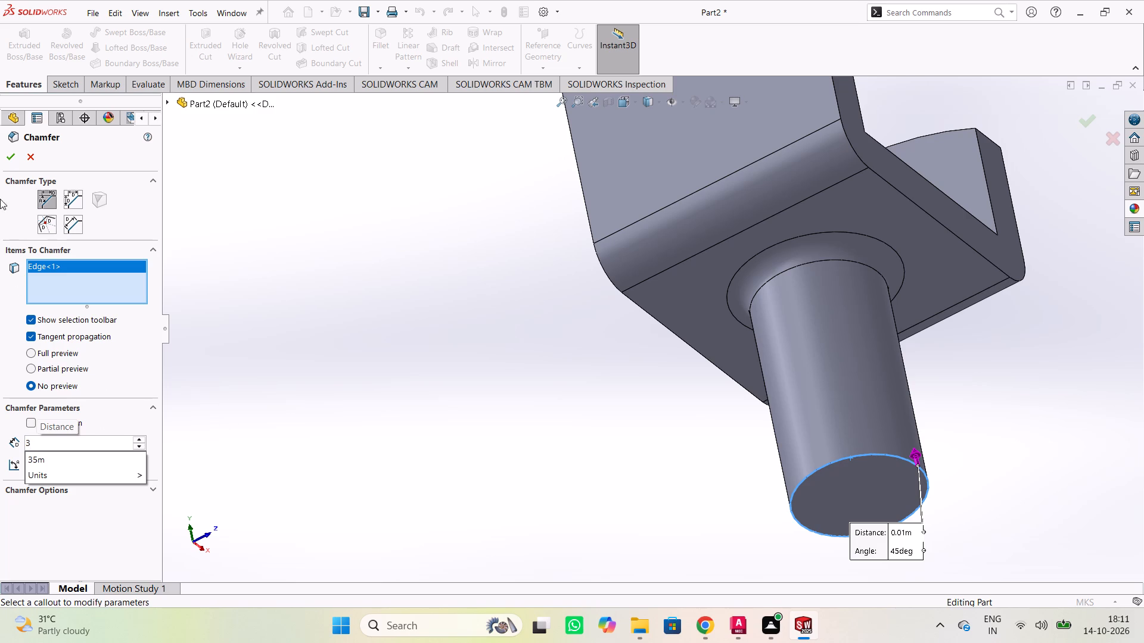
click(10, 152)
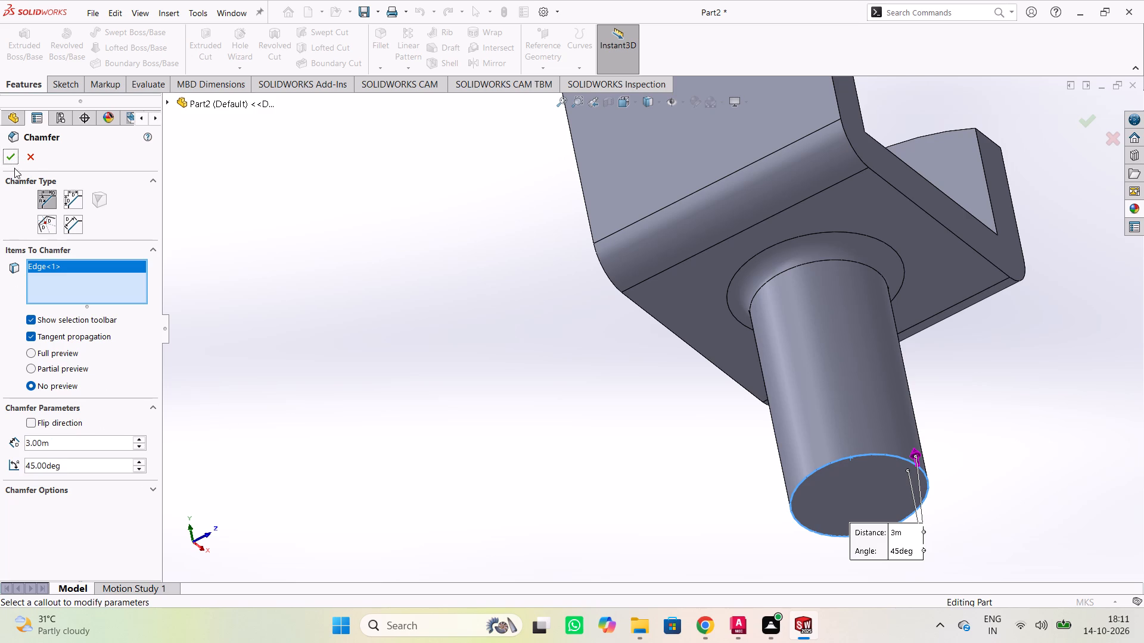
click(14, 158)
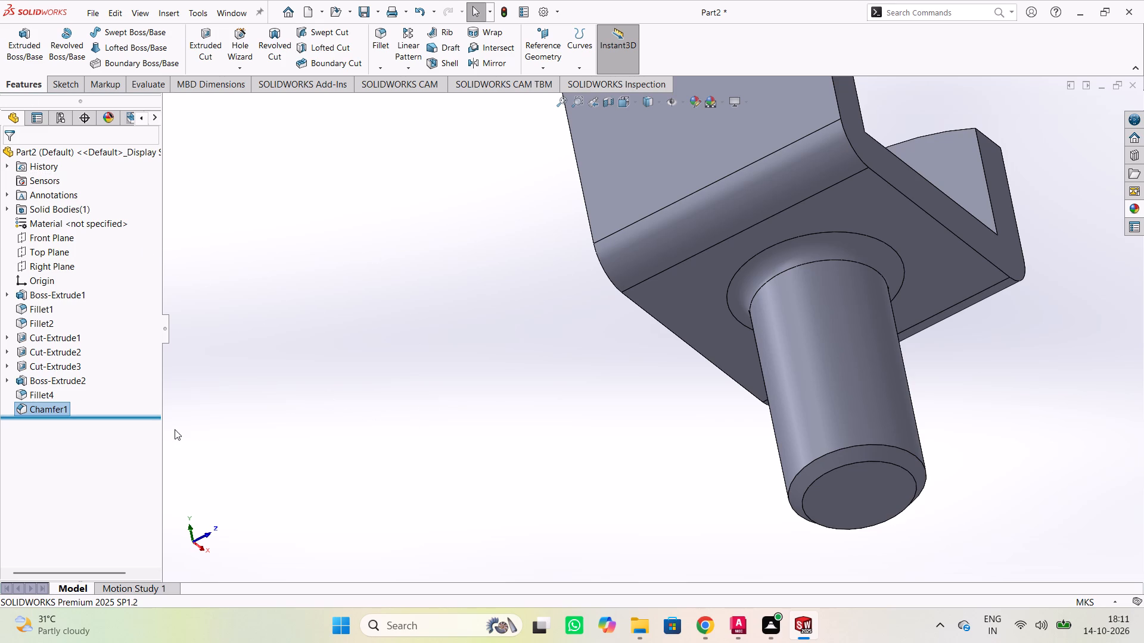
click(256, 405)
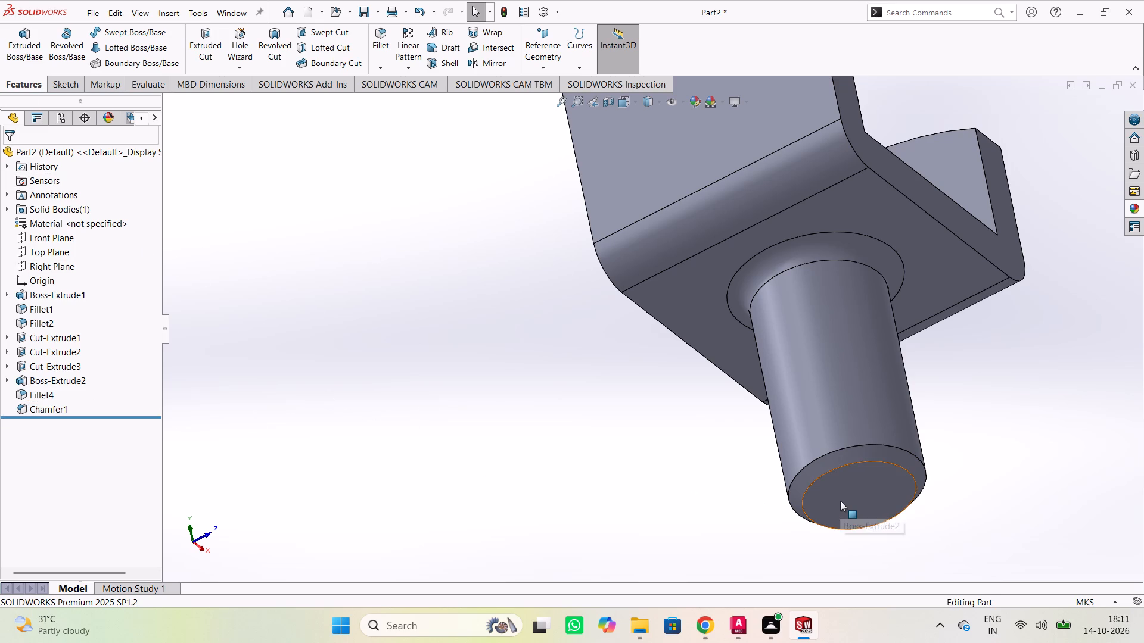
Start a sketch on the boss's flat end face and draw a circle about 16 m in diameter centred on the origin.
click(840, 501)
click(894, 464)
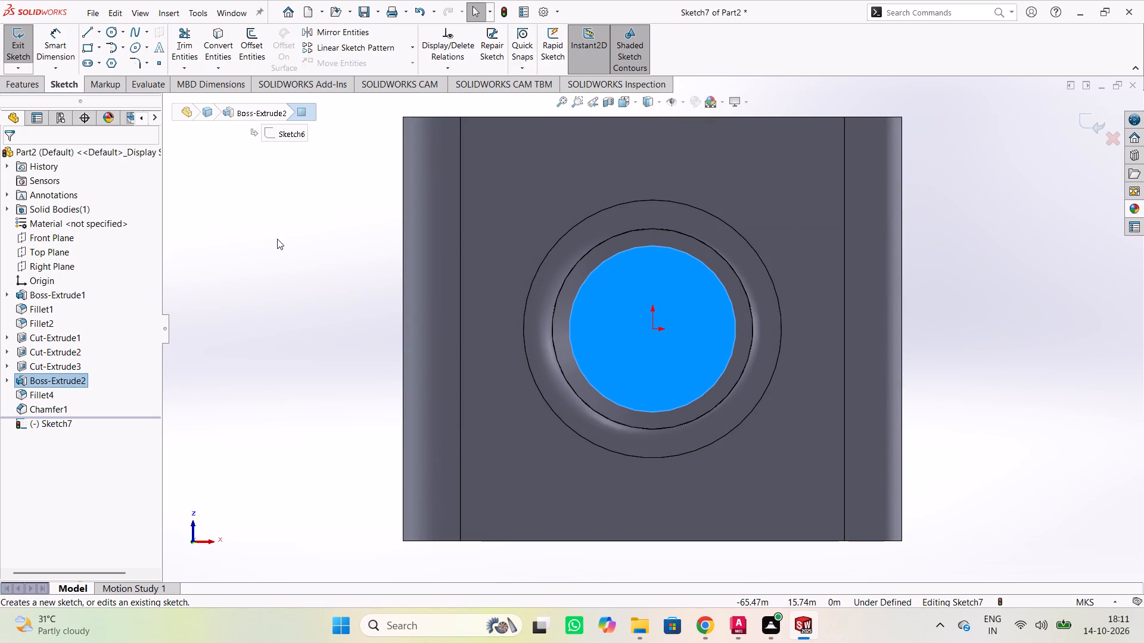
click(277, 239)
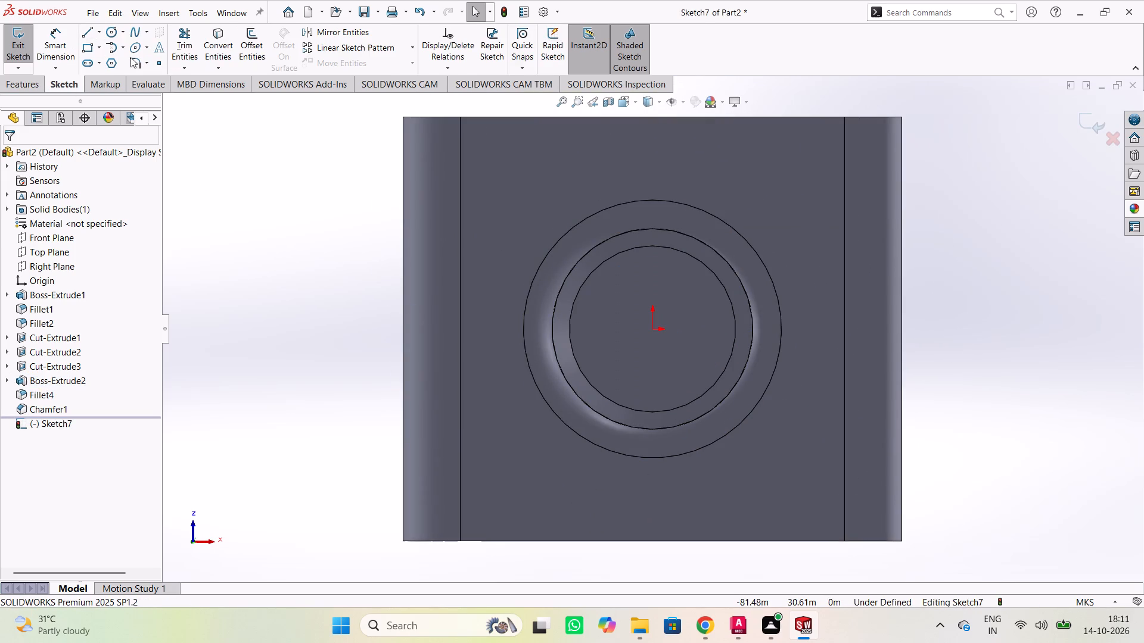
click(107, 32)
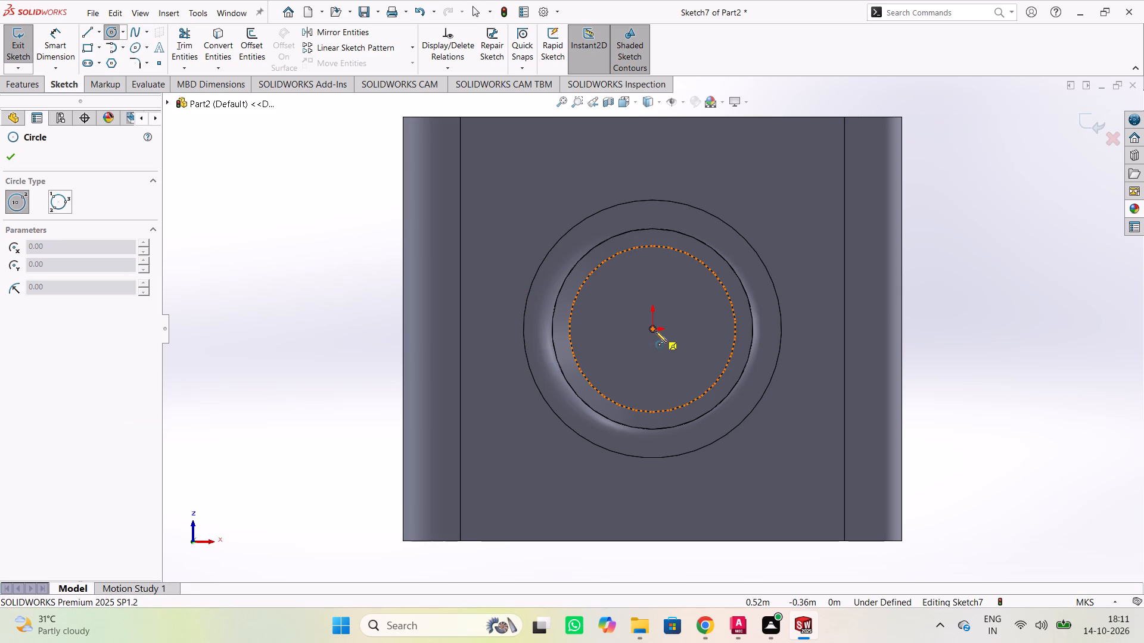
click(655, 330)
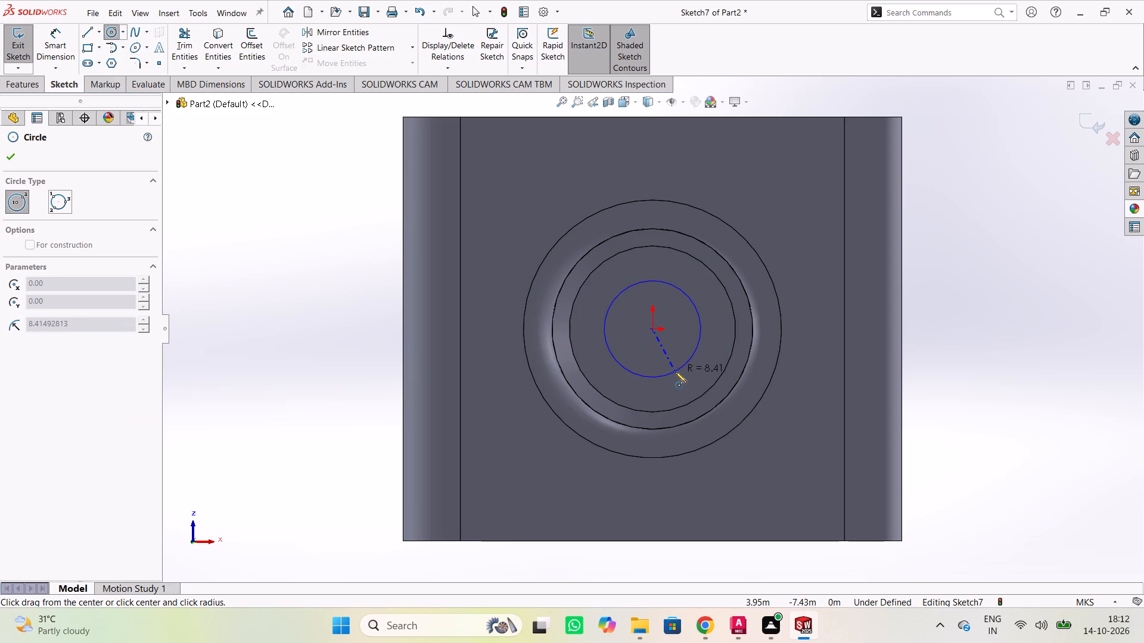
click(674, 370)
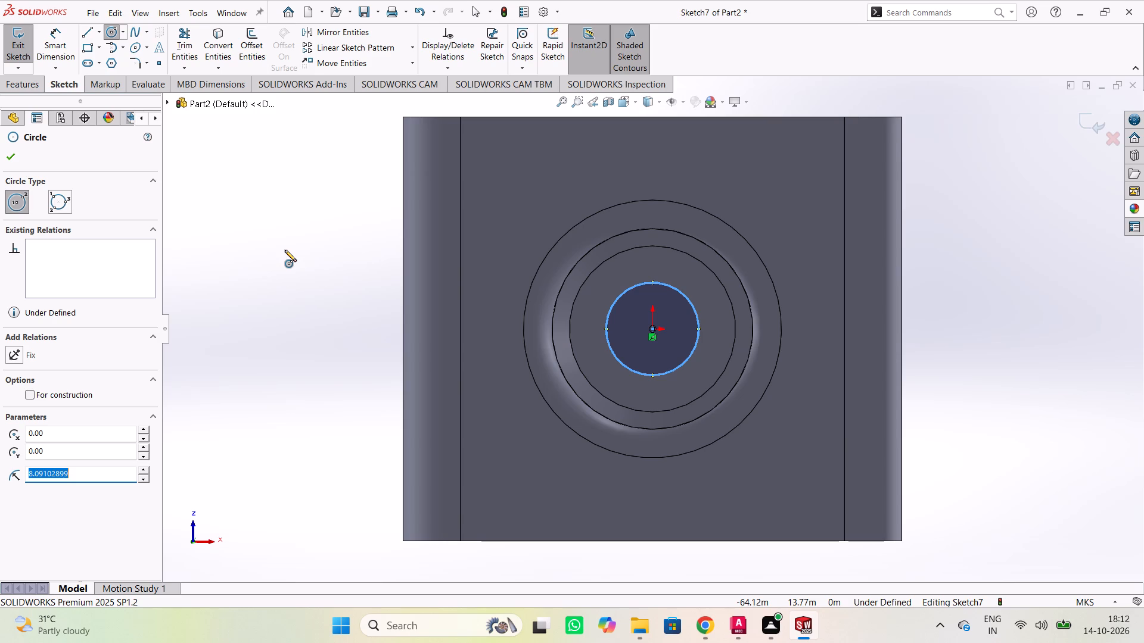
key(Escape)
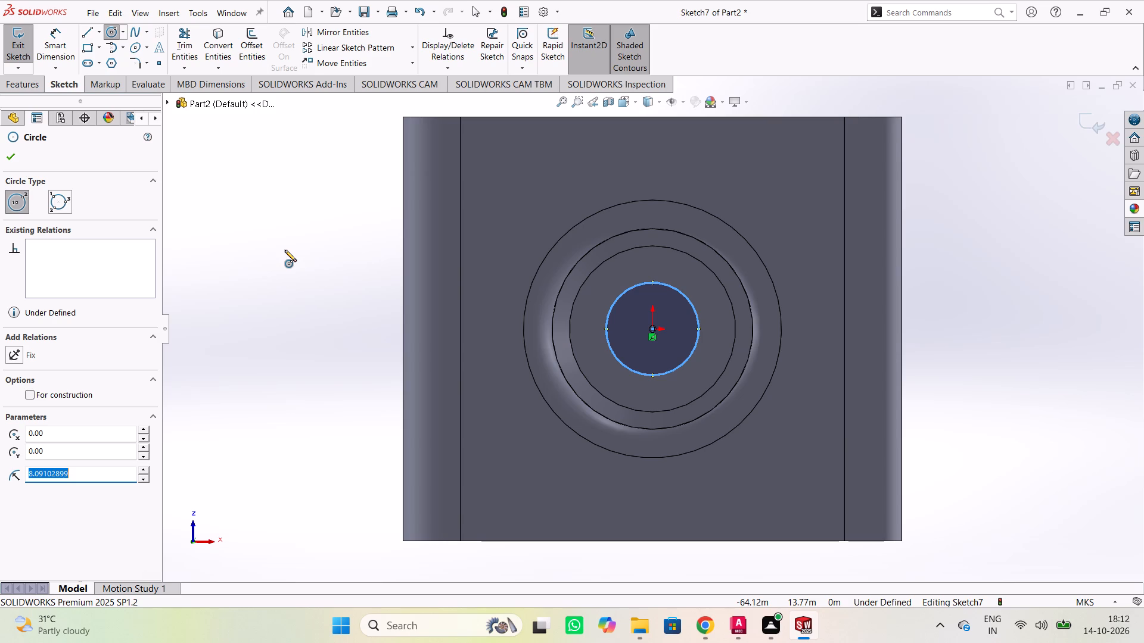
click(285, 250)
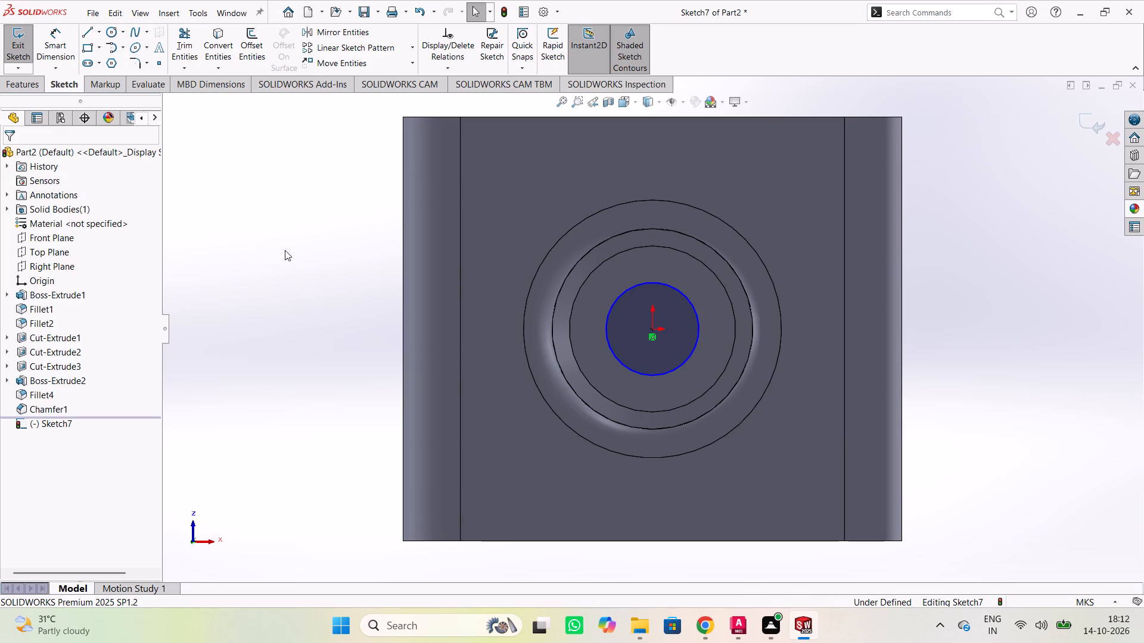
Dimension the diameter of the circle on the boss's end face as 7.5 m.
right_click(284, 249)
click(404, 235)
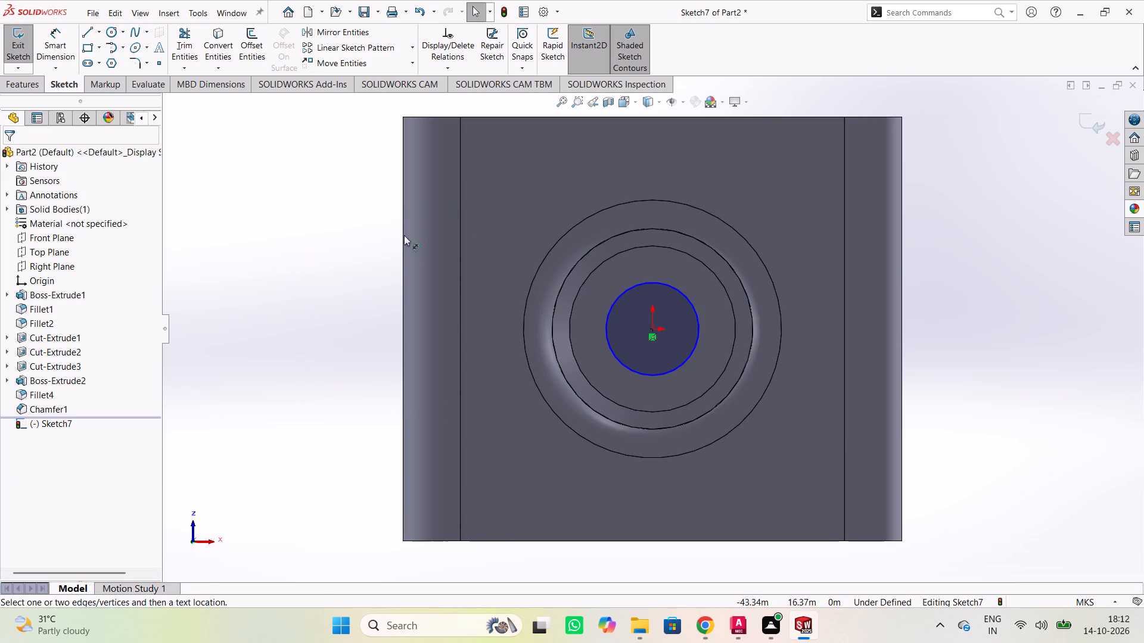
click(700, 320)
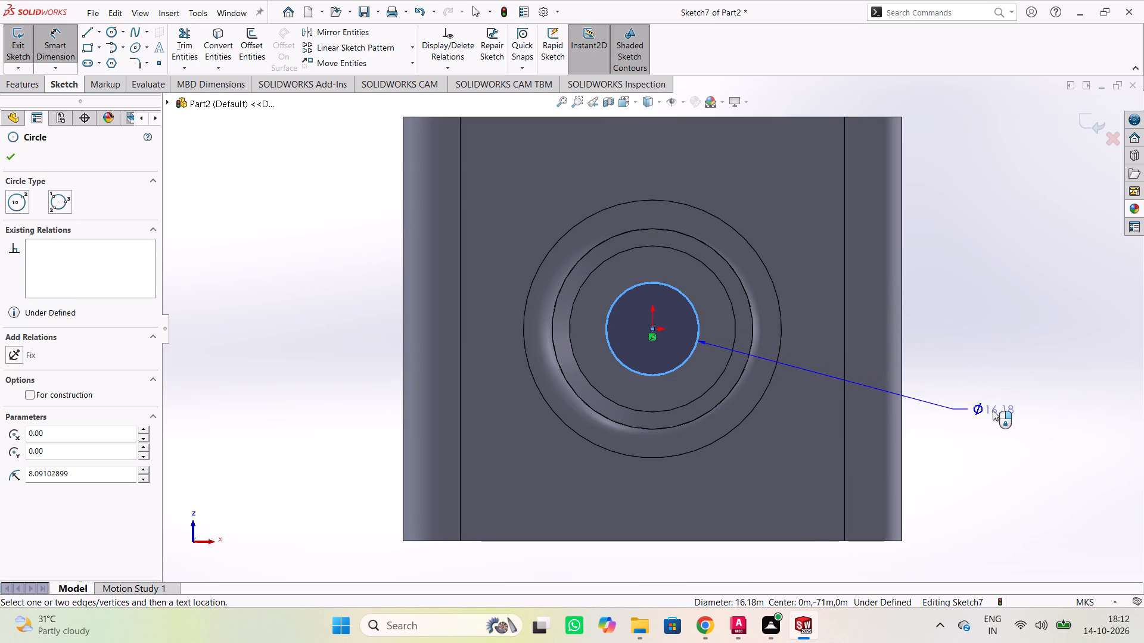
click(993, 410)
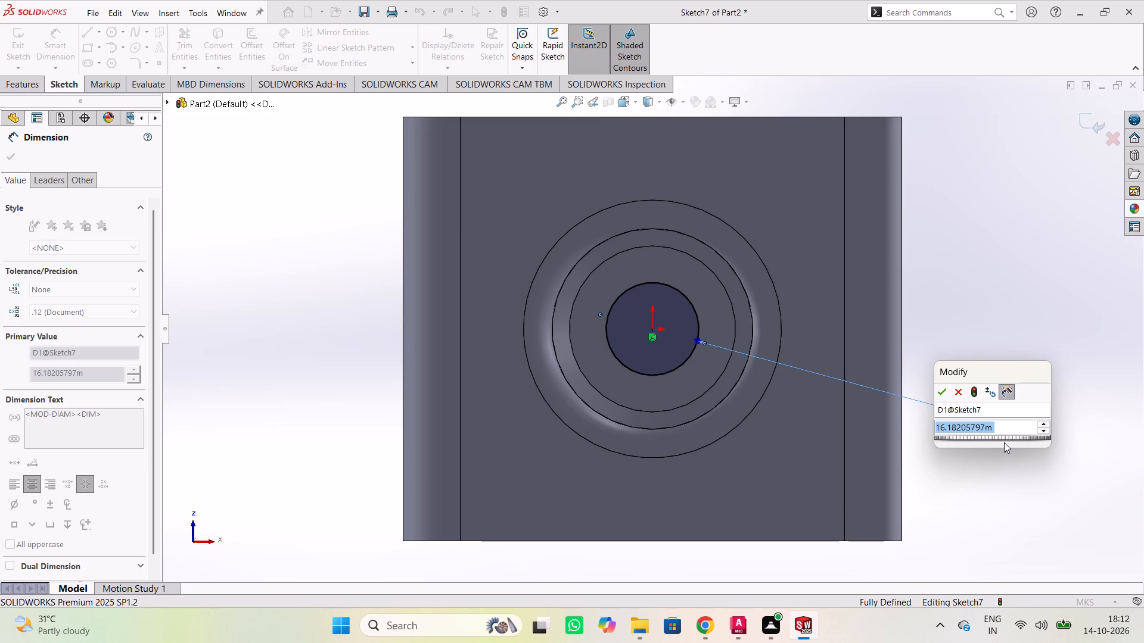
key(7)
text(.5)
key(Return)
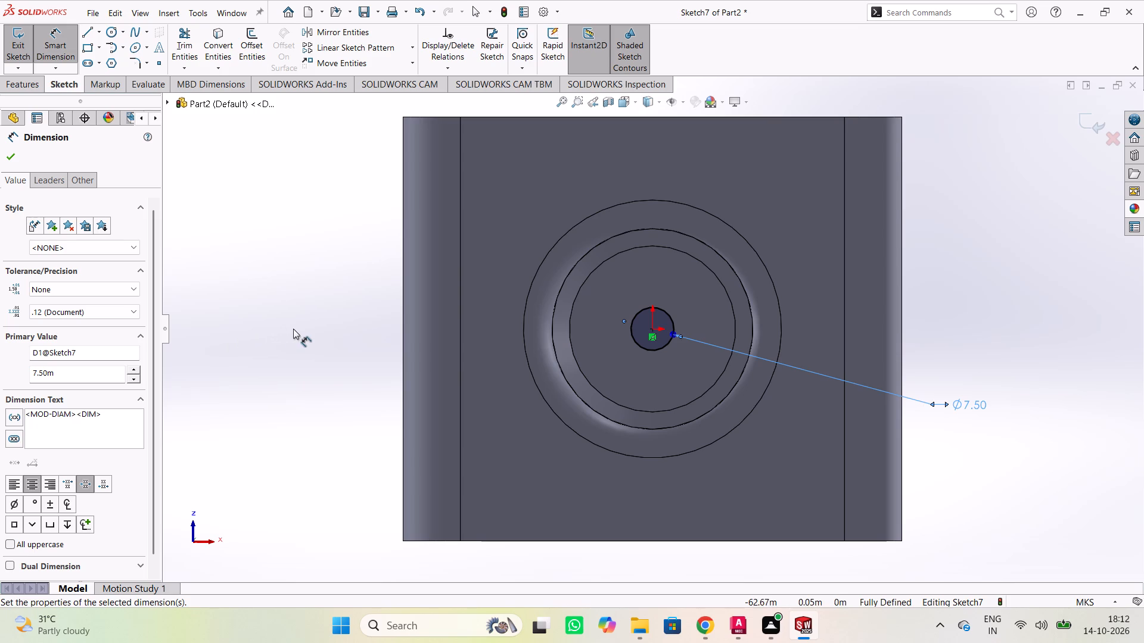
key(Escape)
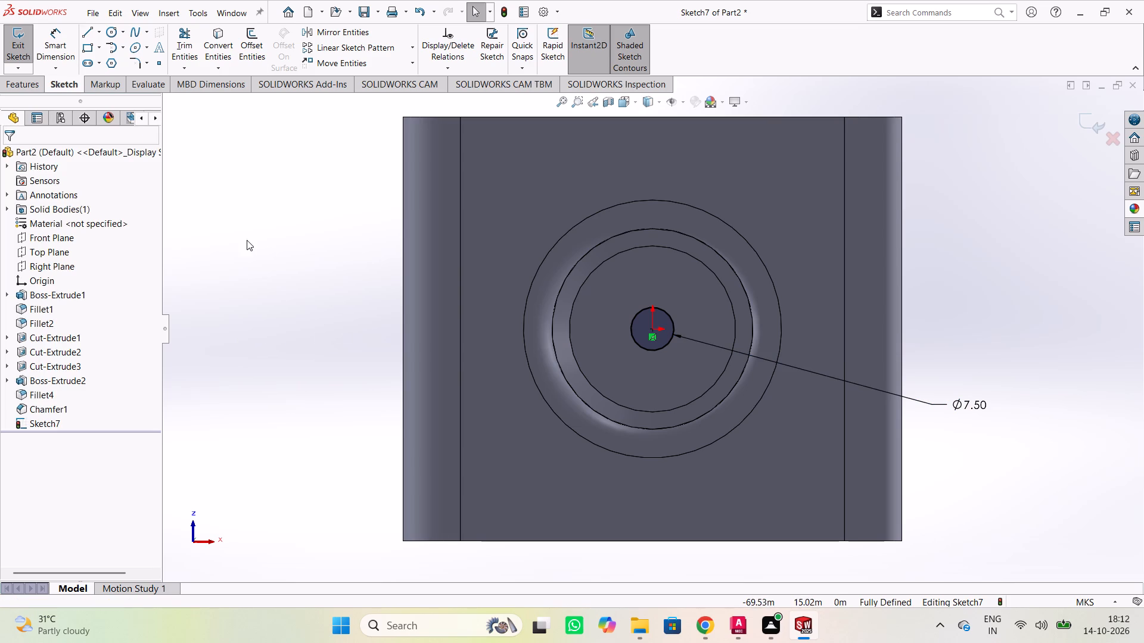
Cut the 7.5 m circle on the boss's end face as an extruded cut Through All along the boss's axis.
middle_drag(262, 245, 329, 292)
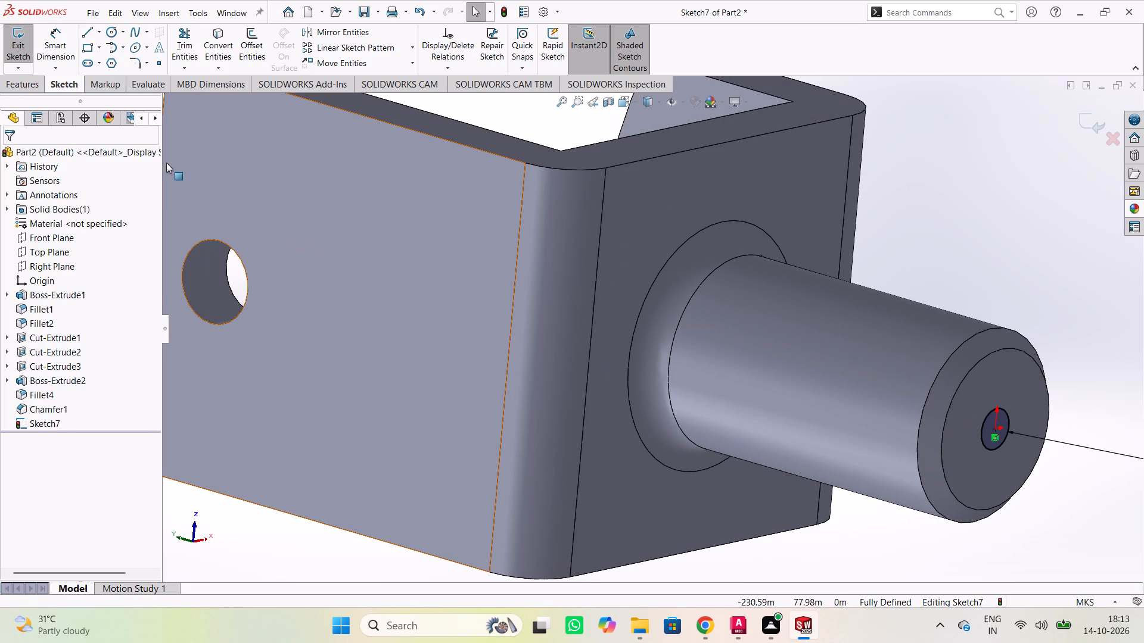
click(19, 82)
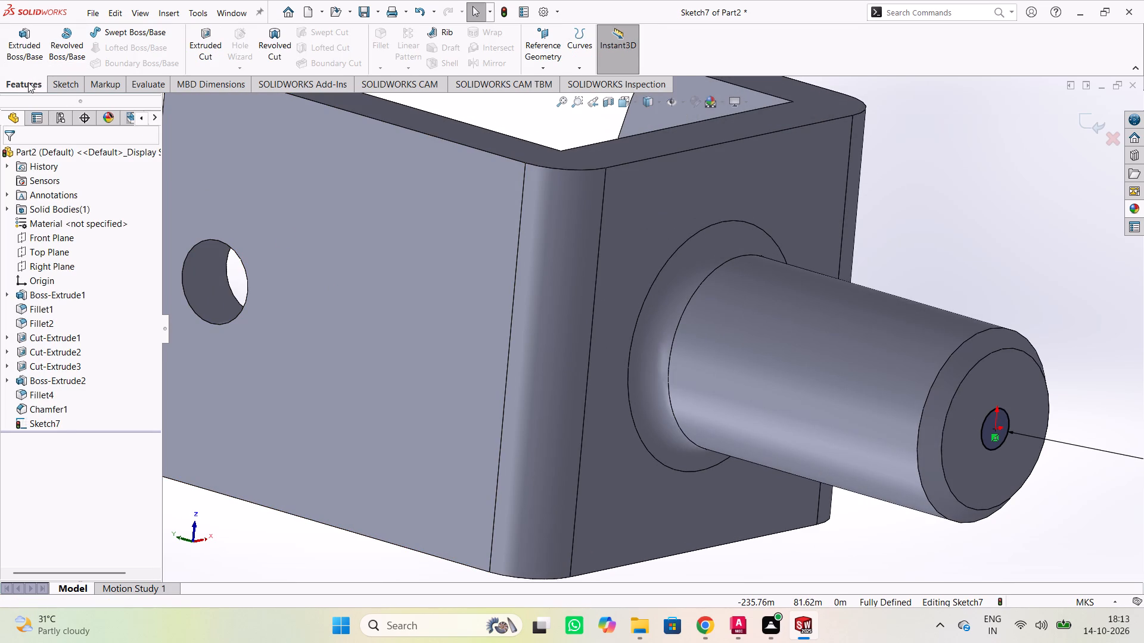
click(210, 43)
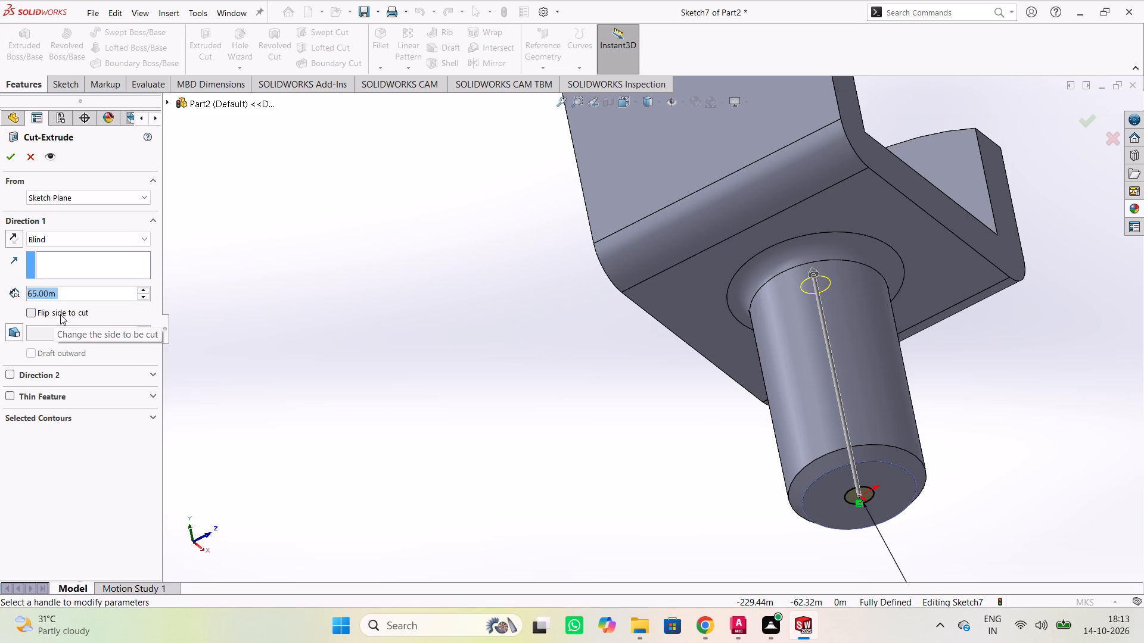
click(63, 245)
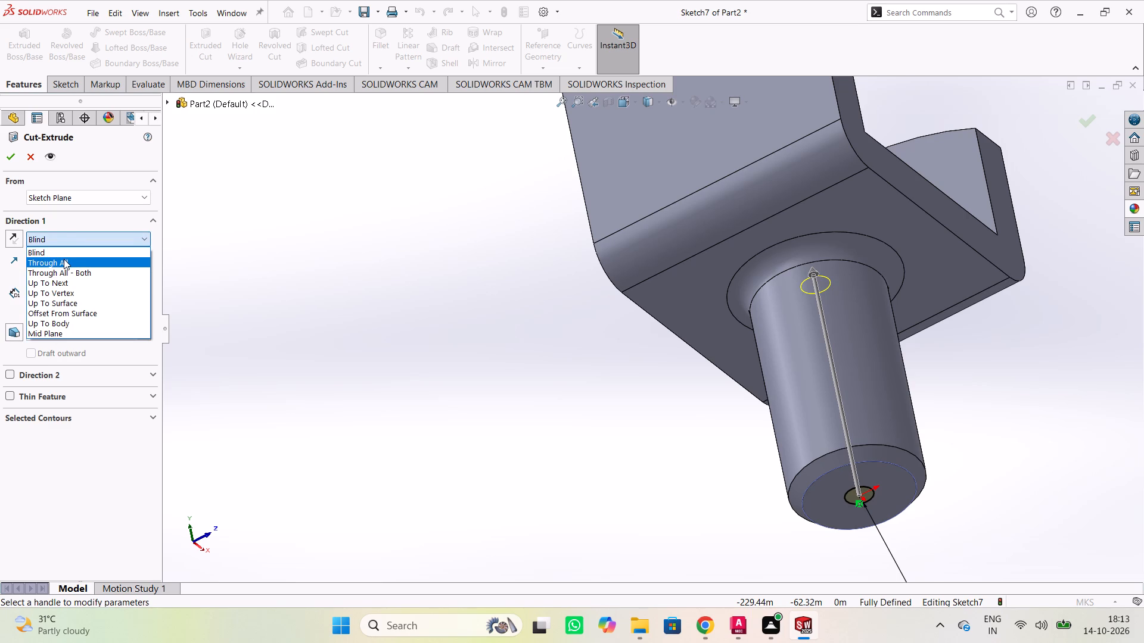
click(64, 259)
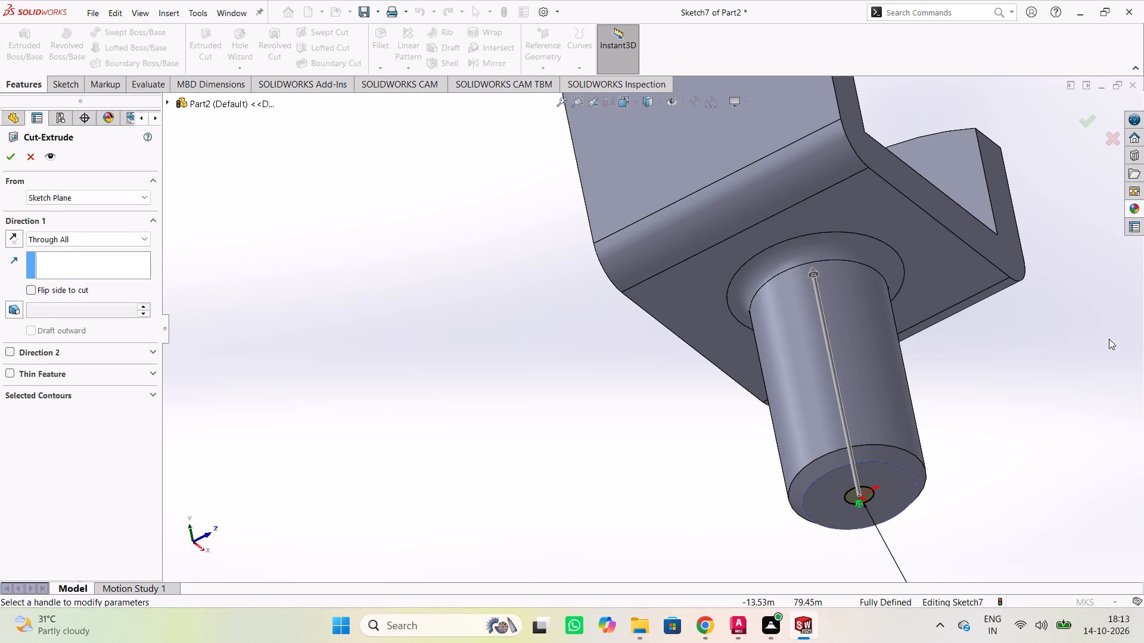
middle_drag(1109, 339, 1018, 339)
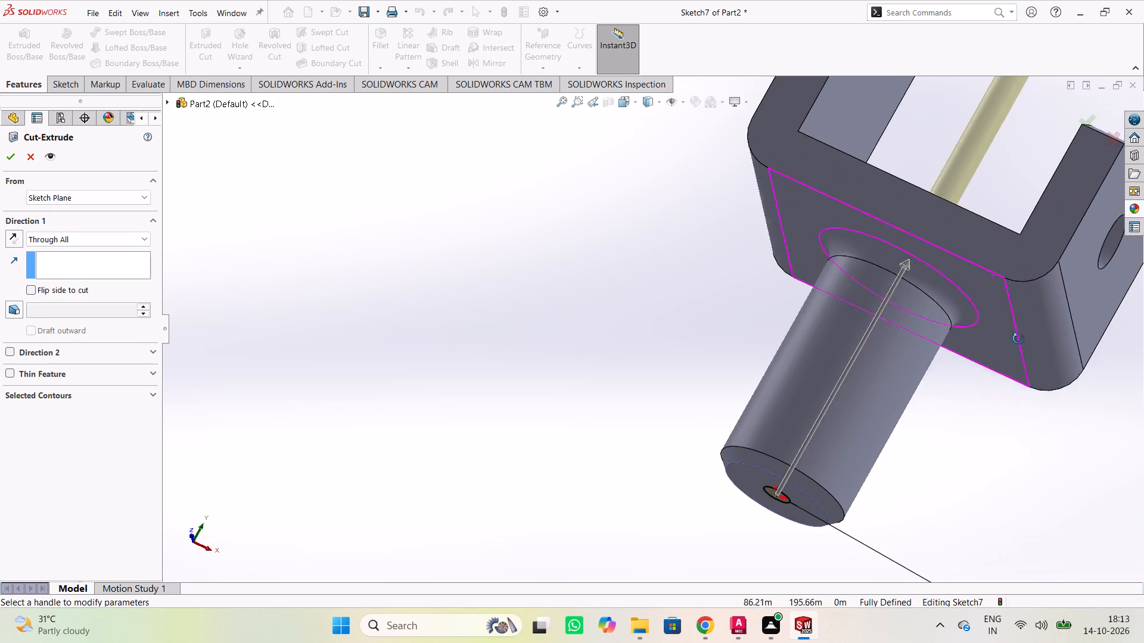
middle_drag(1018, 339, 1029, 266)
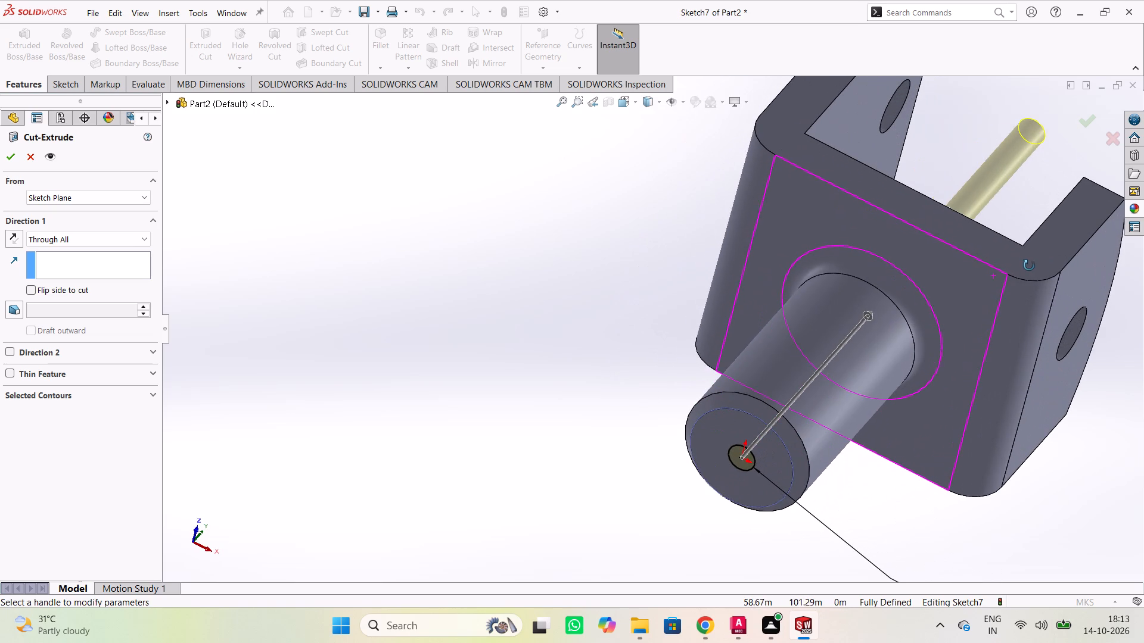
middle_drag(1029, 266, 1028, 266)
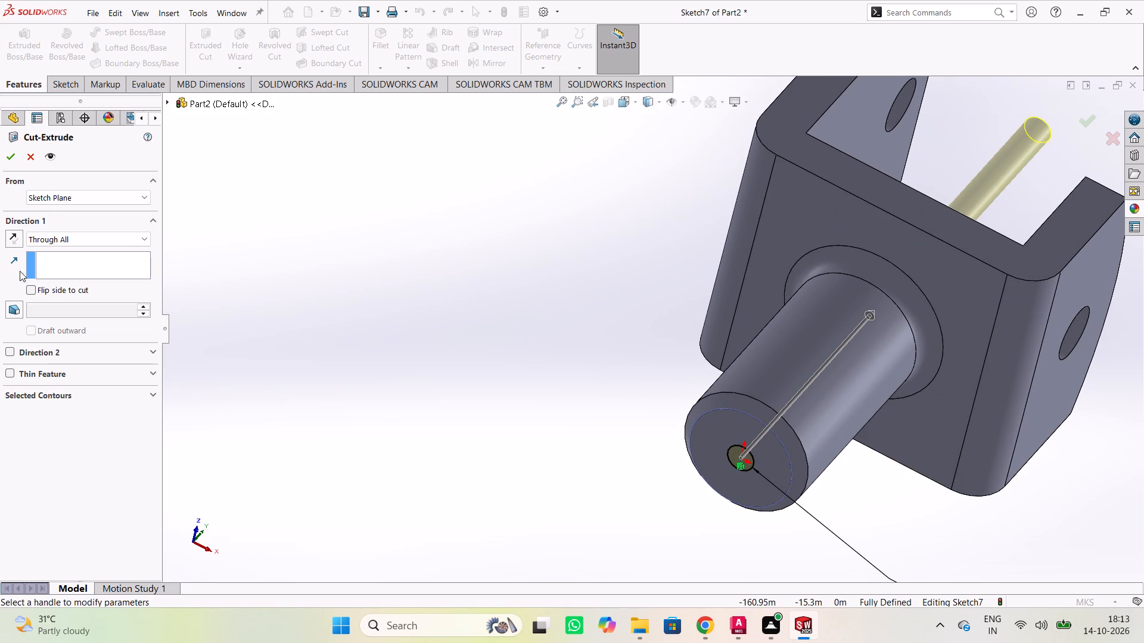
click(10, 166)
click(4, 152)
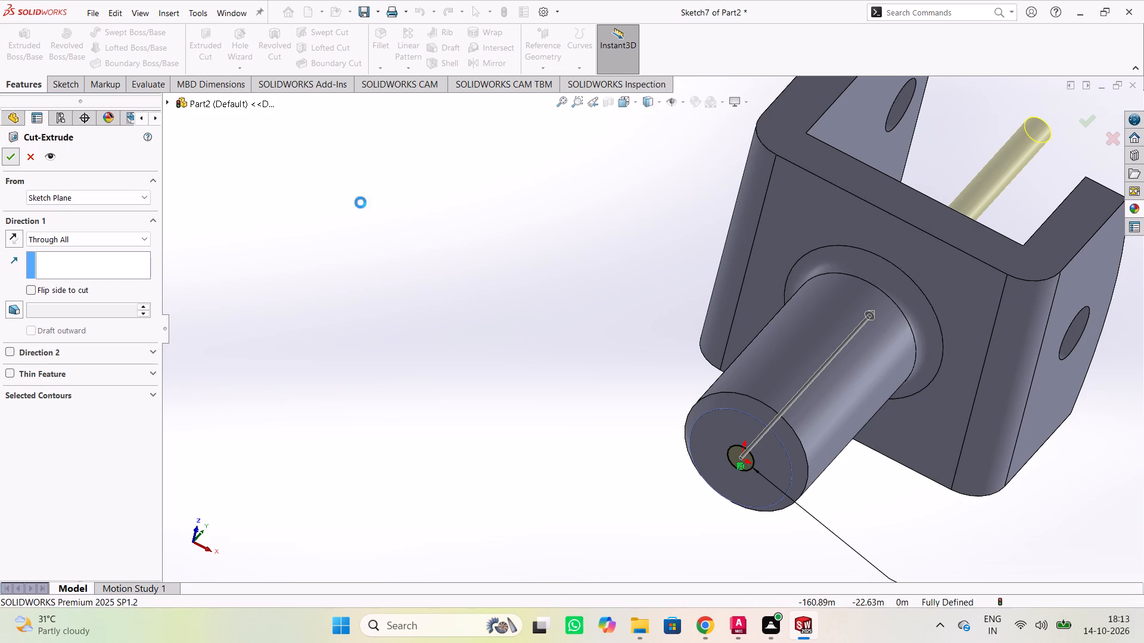
Inspect the bracket with its new boss hole from the front, back, left, right, top, bottom and isometric standard views.
middle_drag(597, 249, 526, 334)
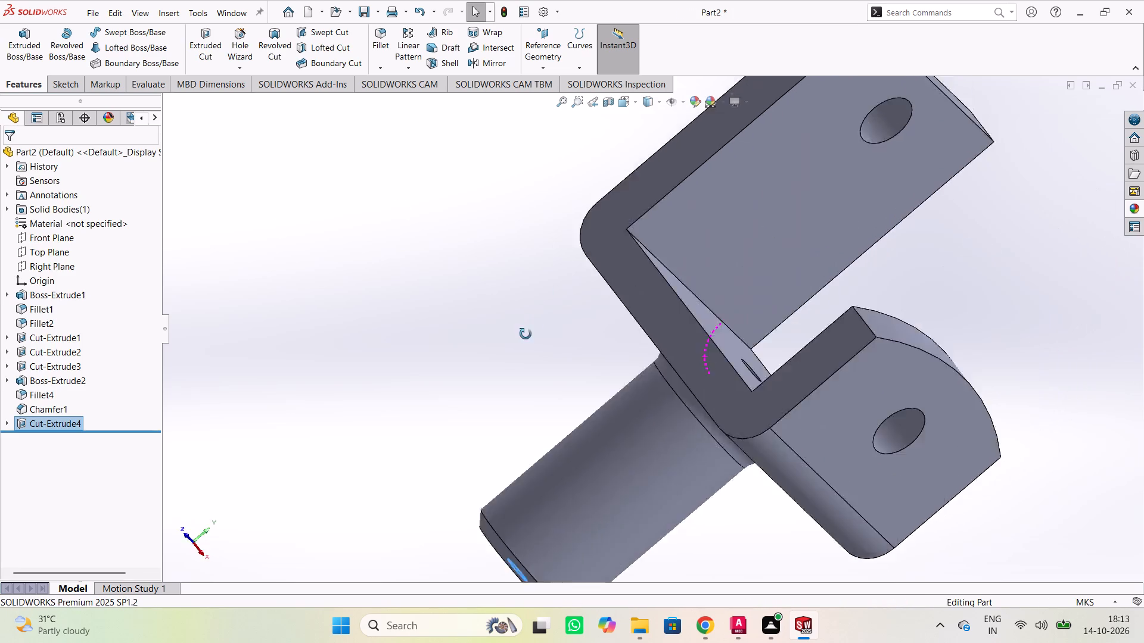
middle_drag(526, 334, 652, 495)
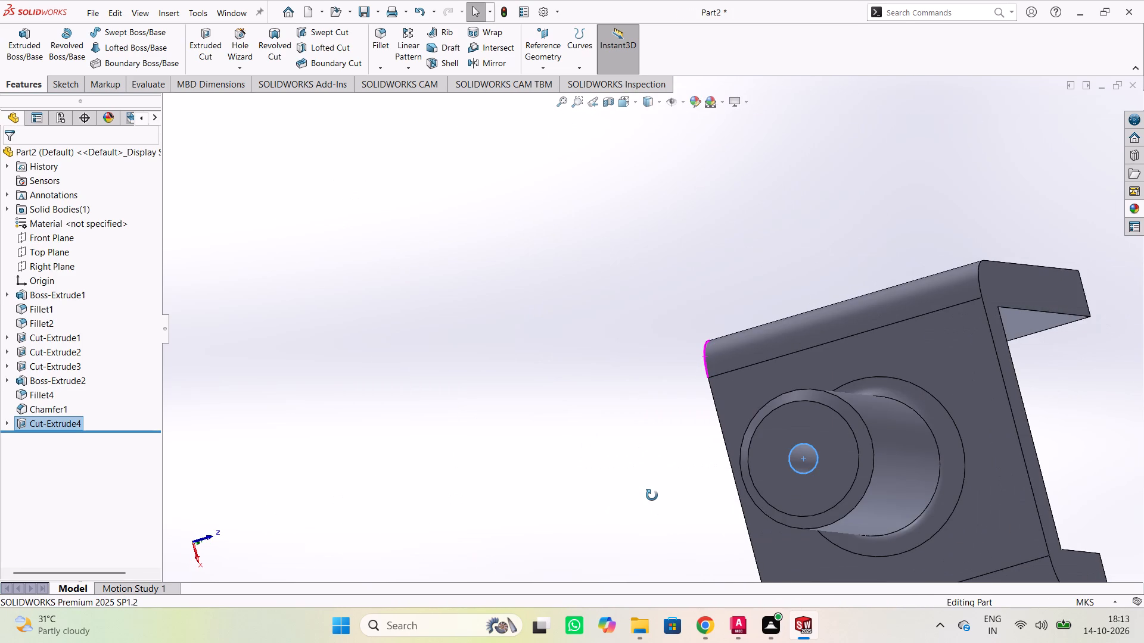
middle_drag(652, 495, 584, 519)
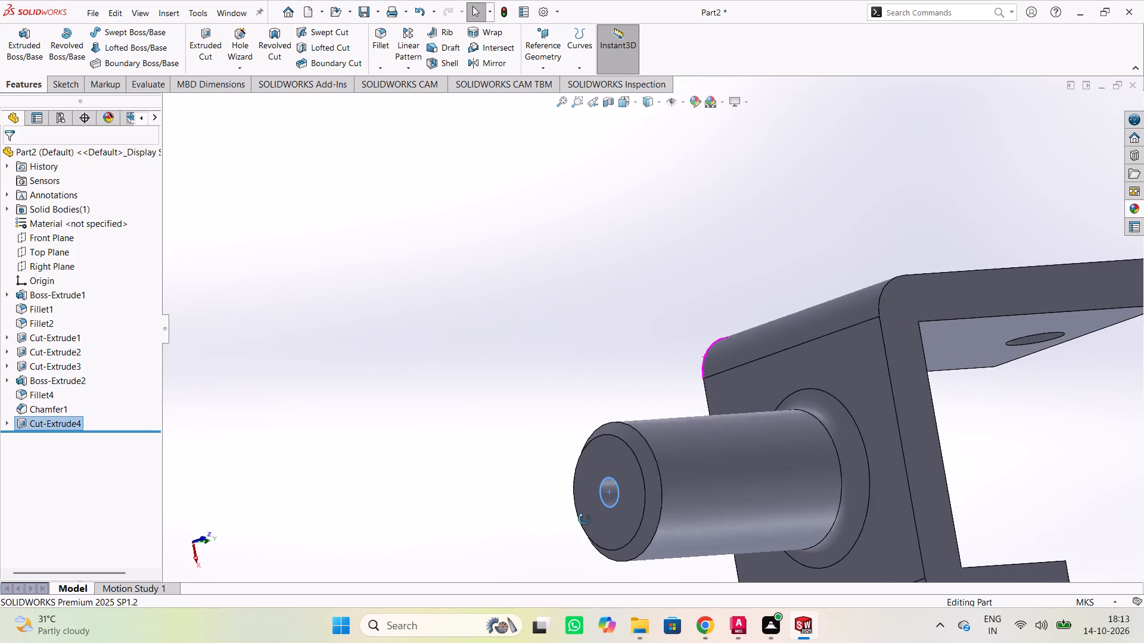
middle_drag(584, 519, 595, 424)
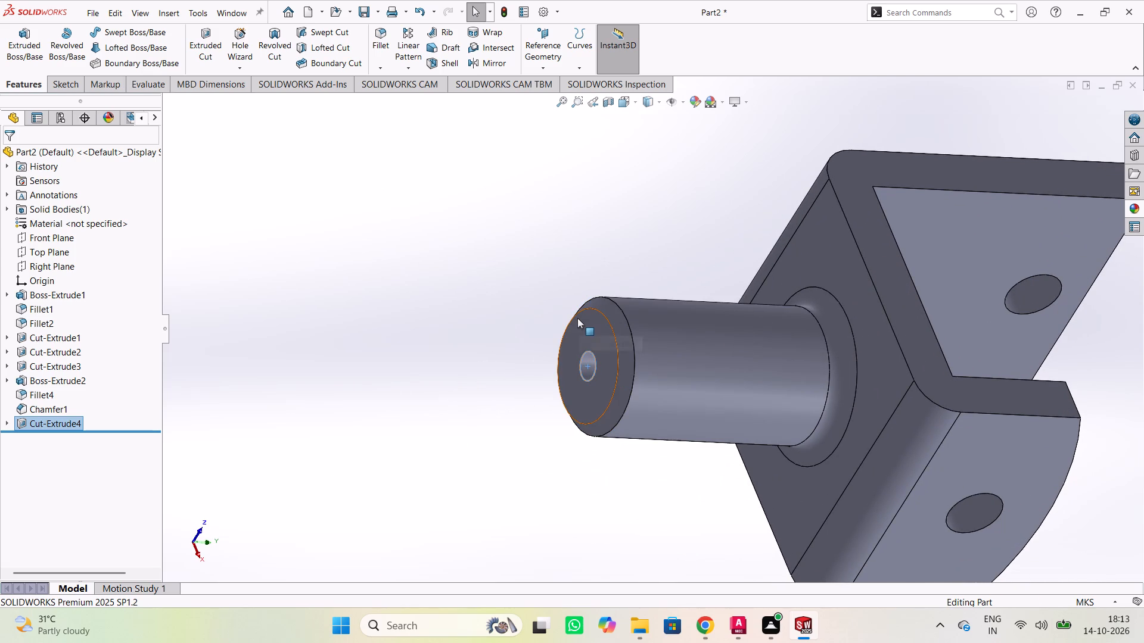
key(ctrl+1)
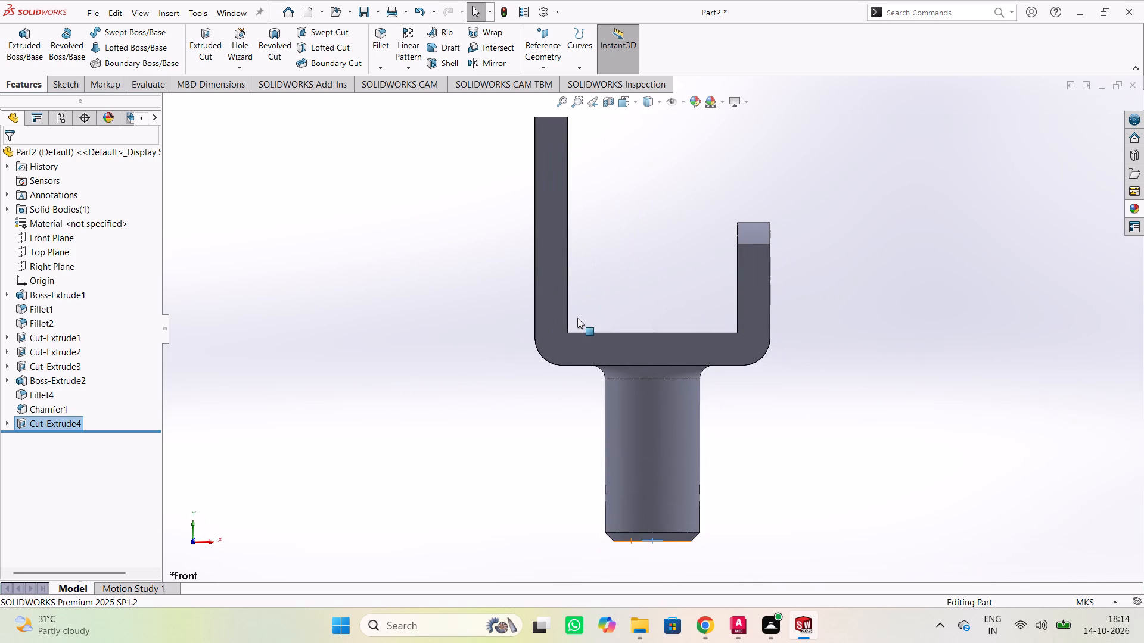
key(ctrl+2)
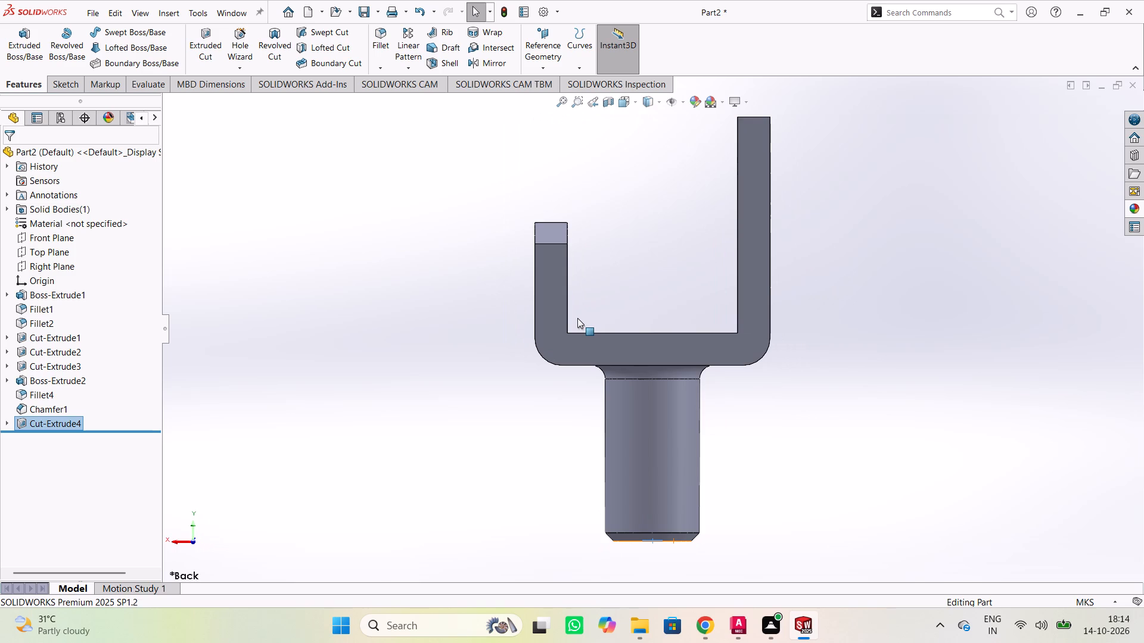
key(ctrl+3)
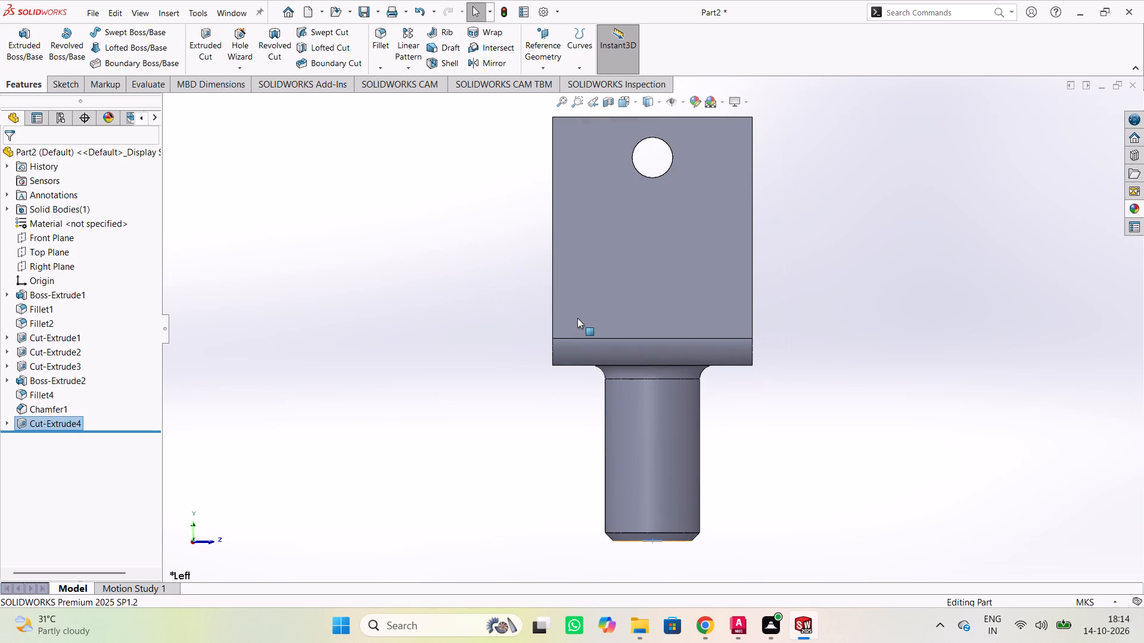
key(ctrl+4)
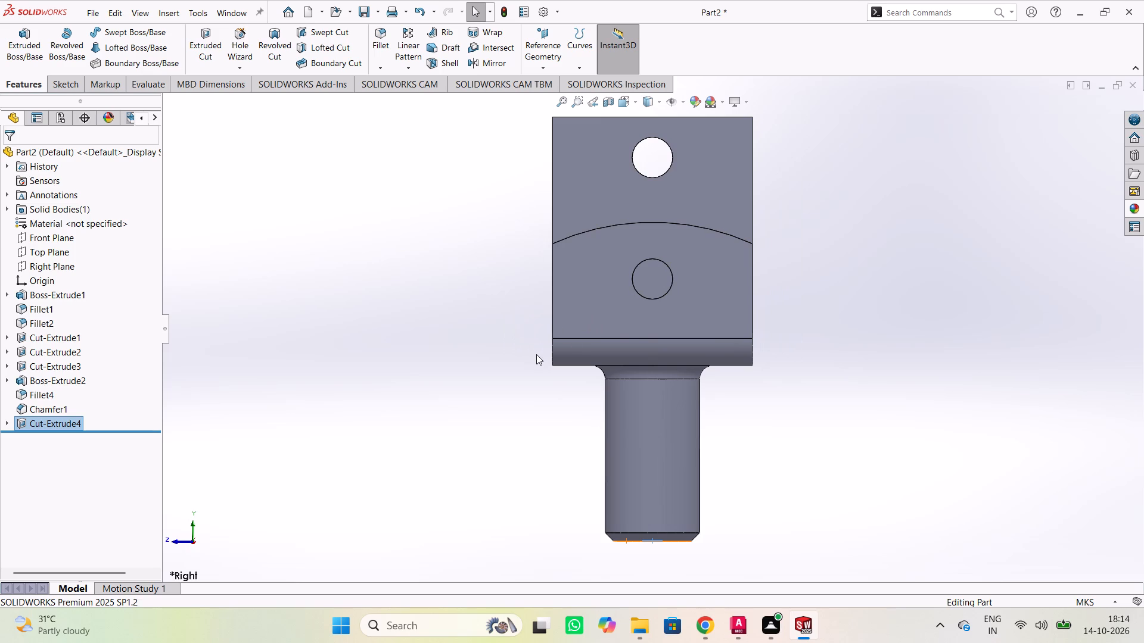
key(ctrl+5)
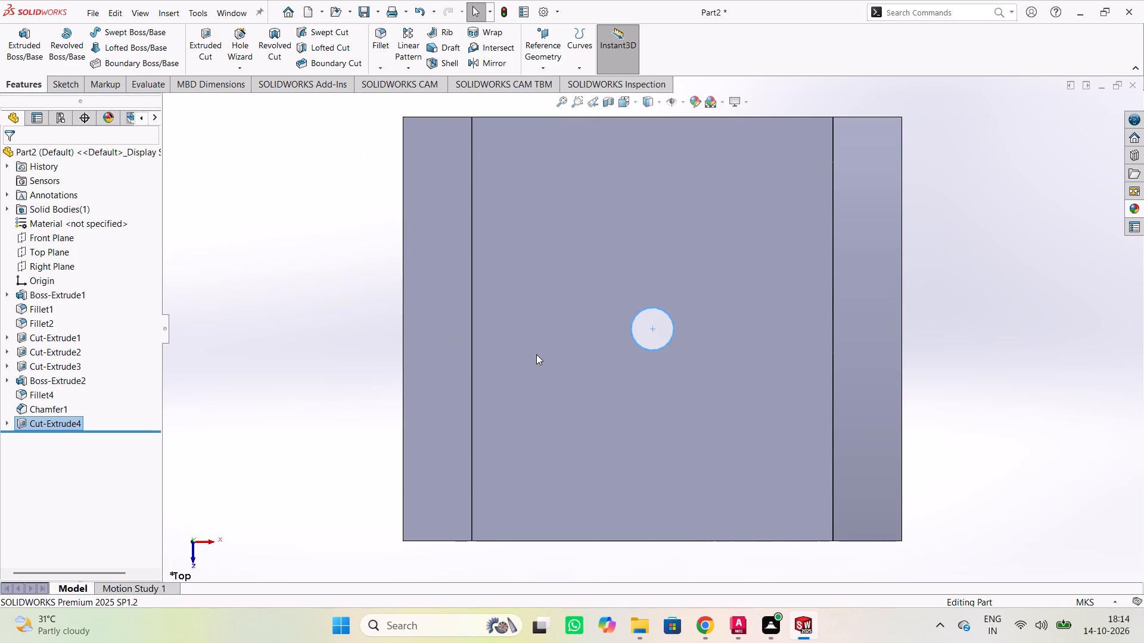
key(ctrl+5)
key(ctrl+6)
key(ctrl+7)
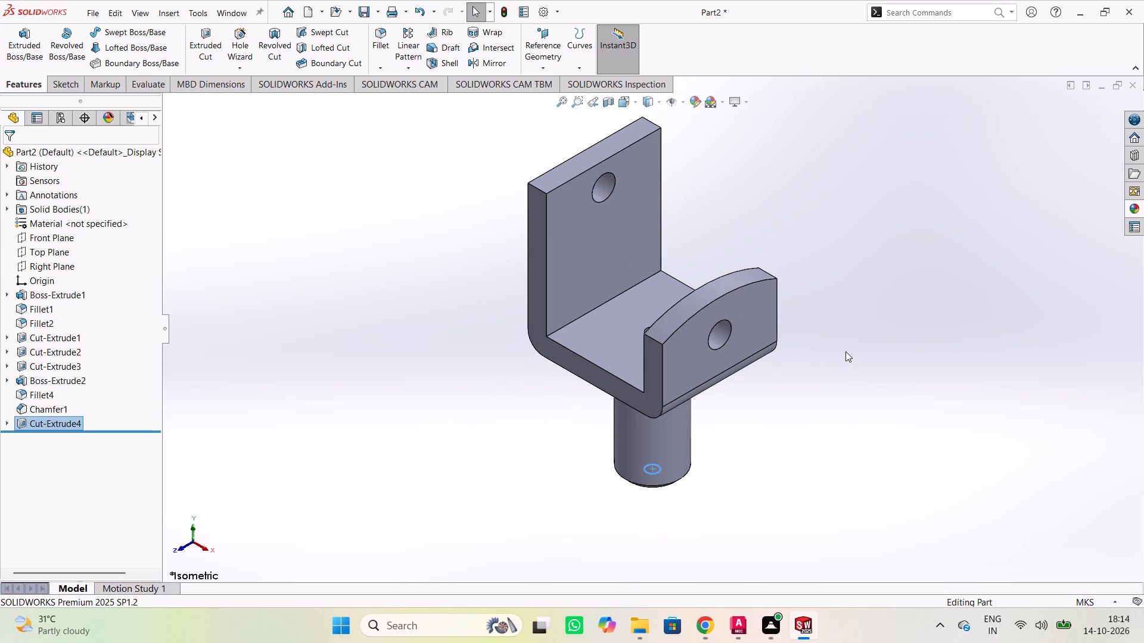
scroll(834, 424, up, 1)
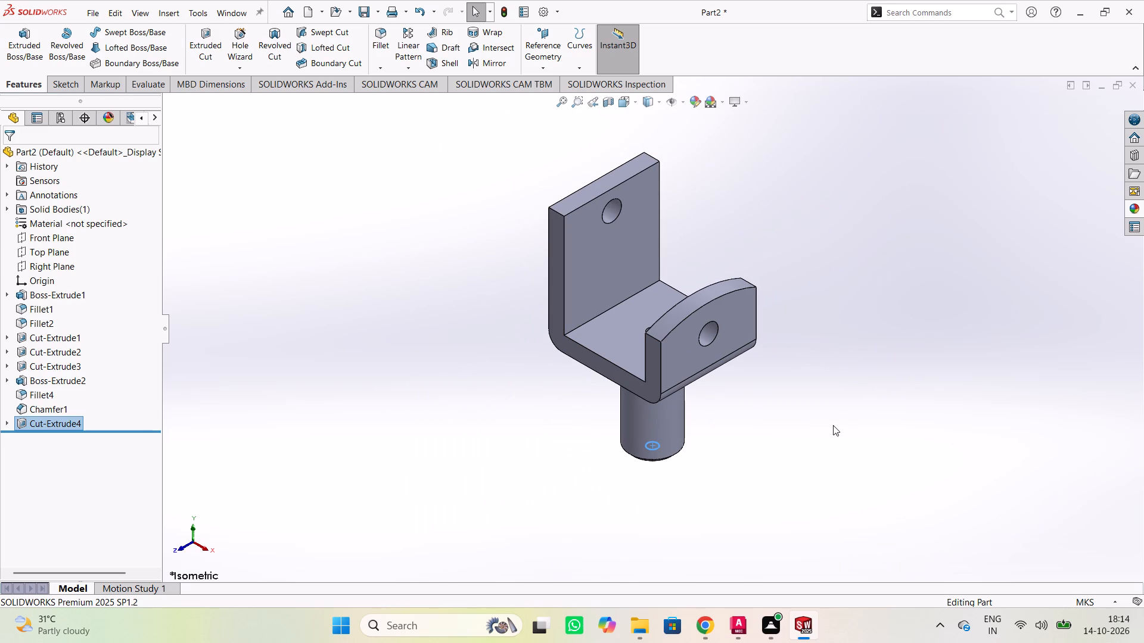
key(ctrl+7)
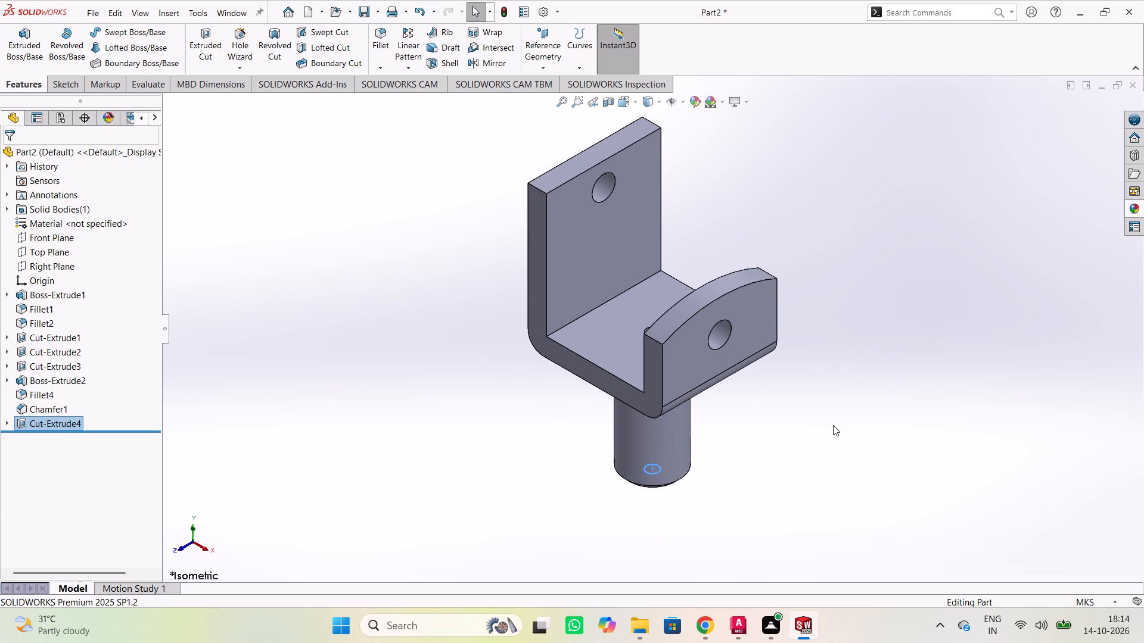
key(ctrl+8)
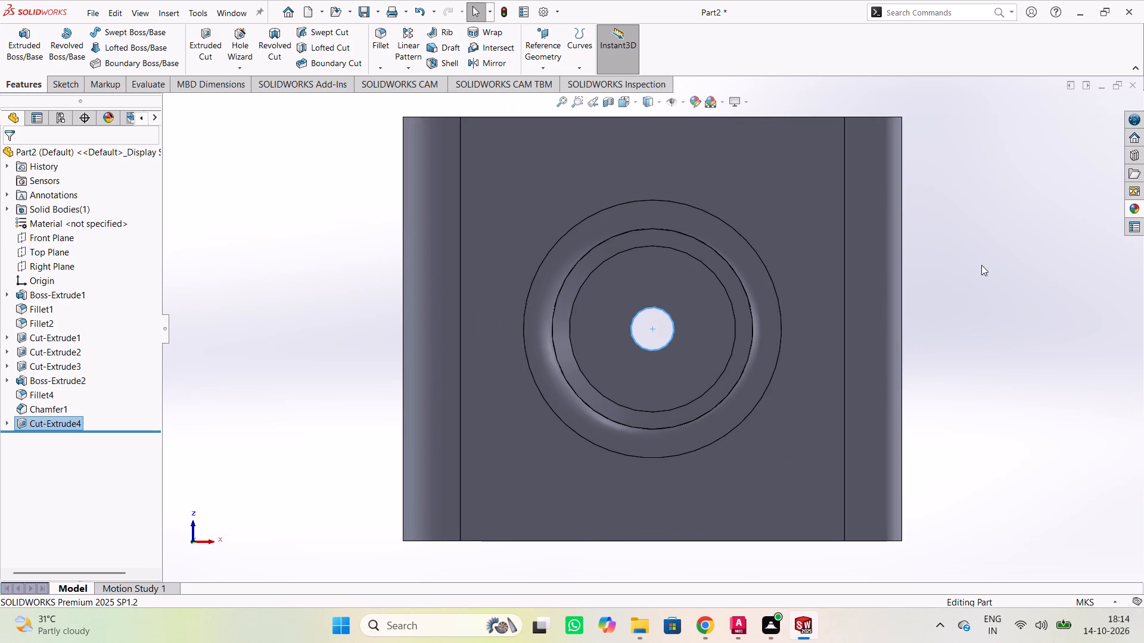
Examine the bored boss, the base's inner face and both arms of the bracket from several oblique angles.
middle_drag(983, 274, 737, 245)
scroll(745, 266, down, 1)
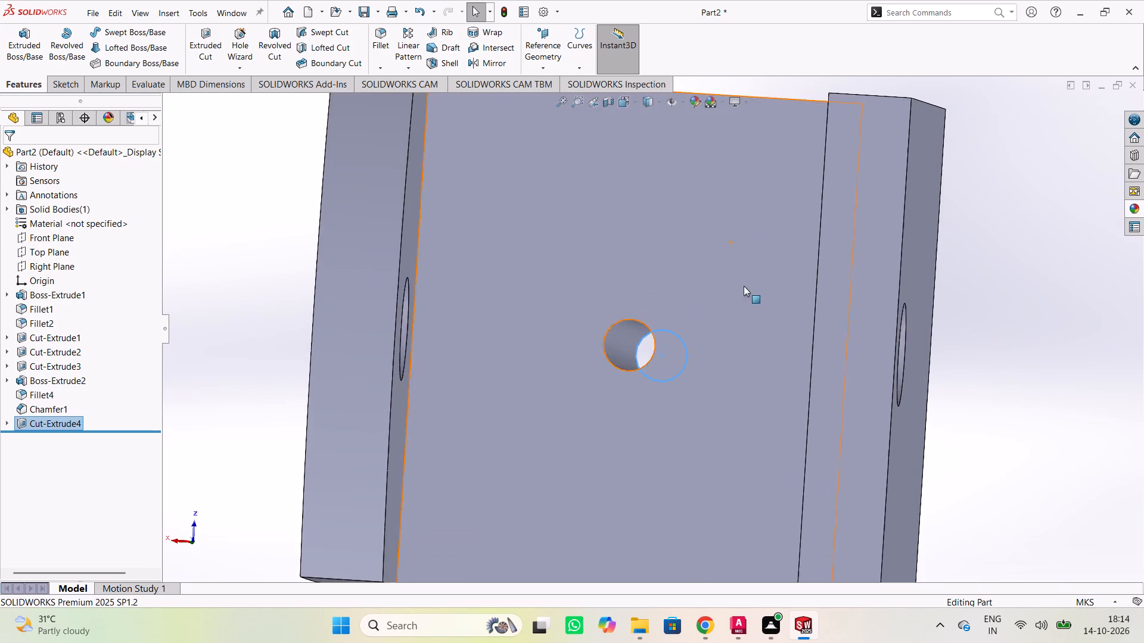
scroll(744, 286, down, 2)
scroll(738, 316, up, 5)
middle_drag(876, 263, 944, 414)
middle_drag(948, 412, 1040, 246)
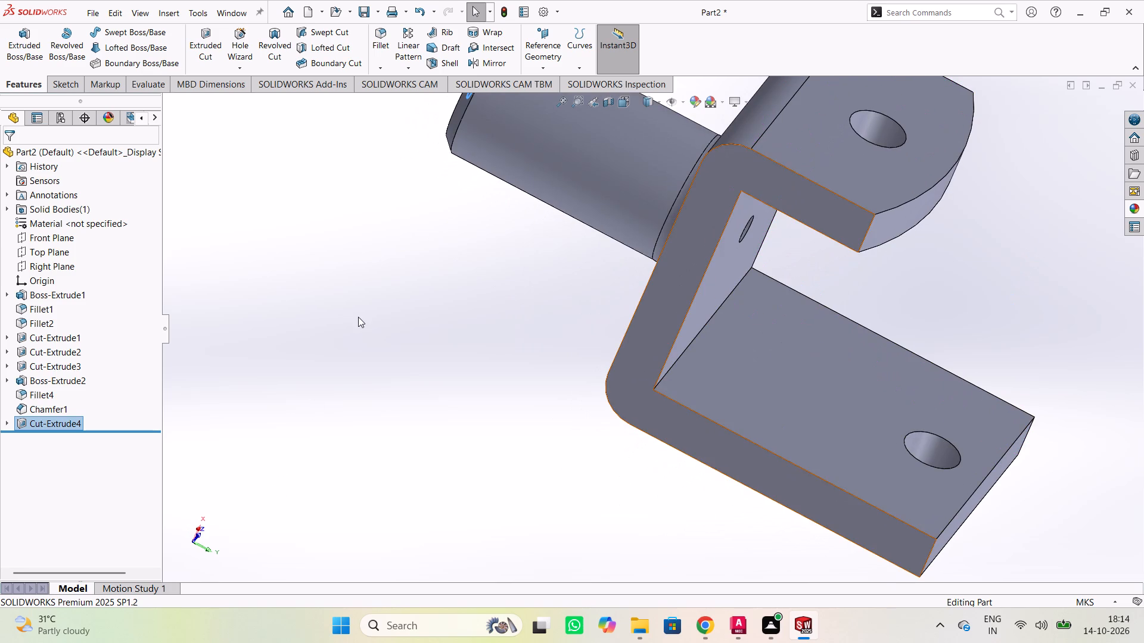
middle_drag(358, 313, 556, 433)
scroll(333, 256, up, 3)
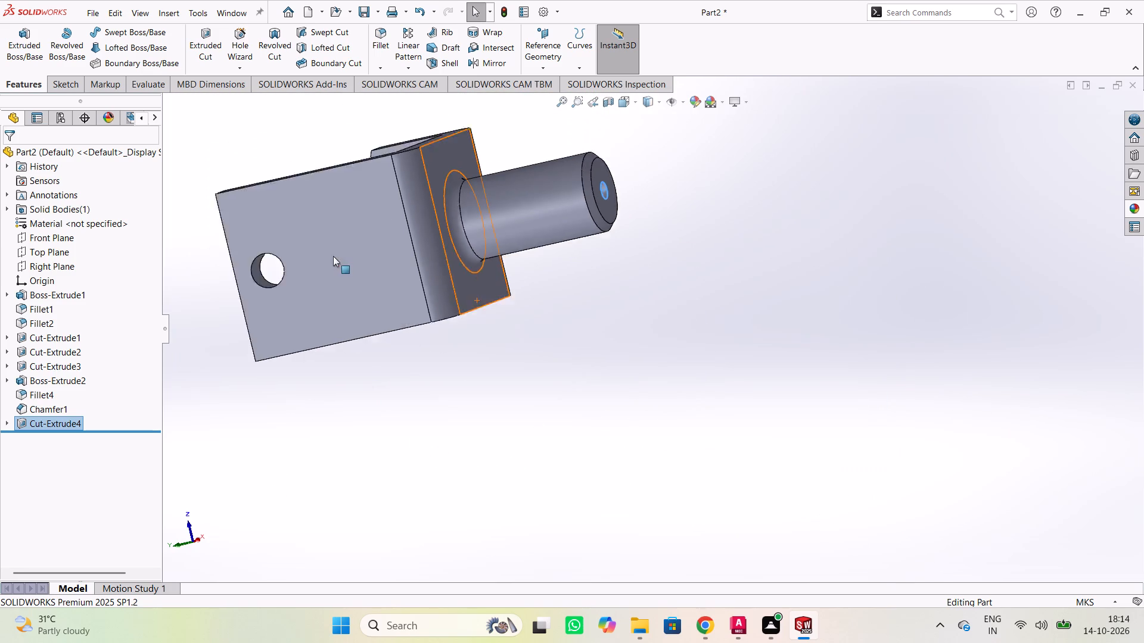
scroll(333, 256, up, 1)
middle_drag(326, 137, 297, 347)
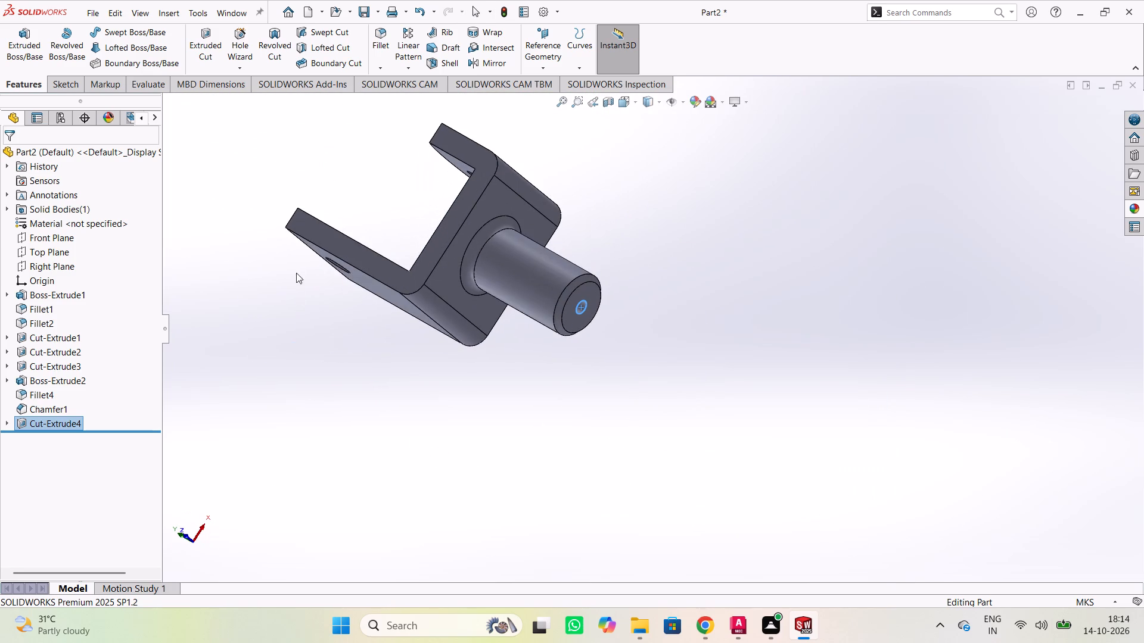
middle_drag(316, 131, 314, 267)
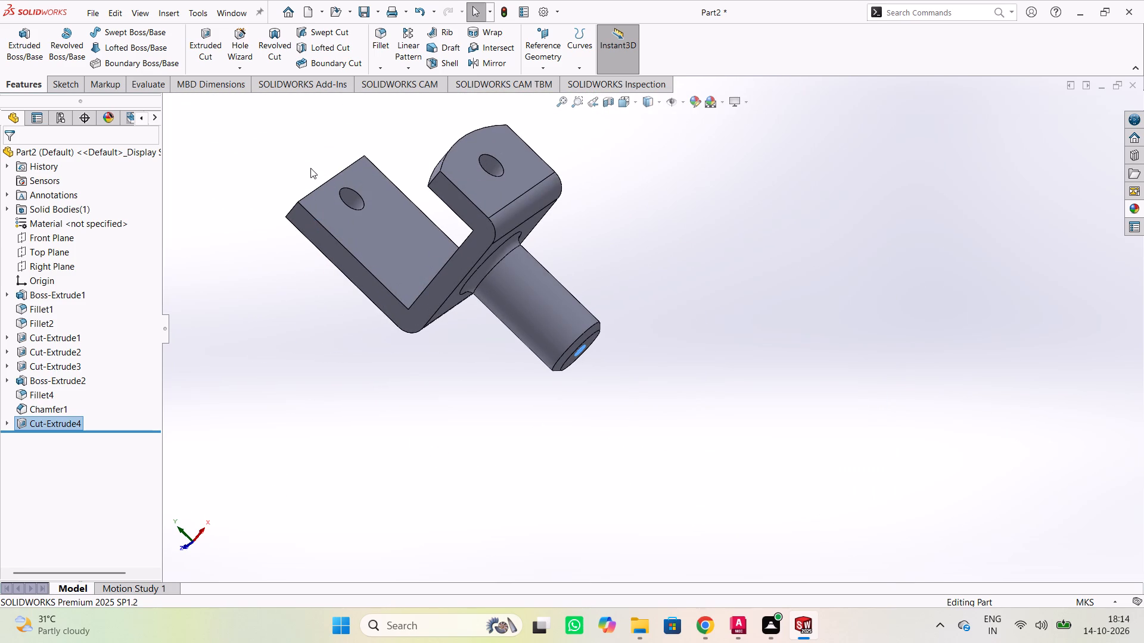
scroll(404, 193, down, 1)
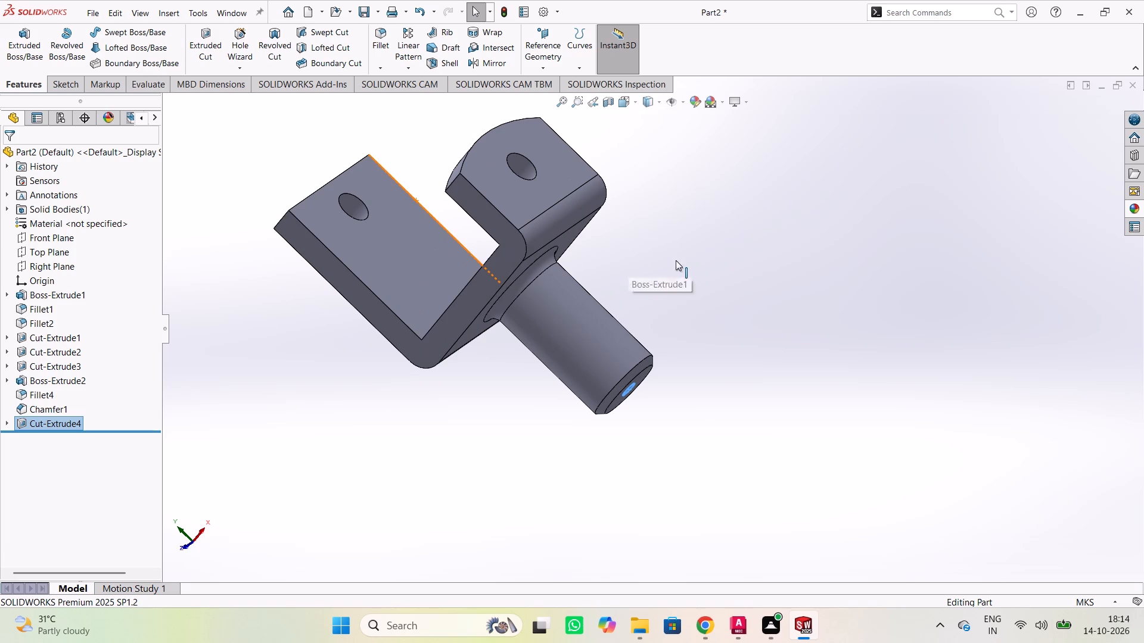
middle_drag(253, 148, 242, 117)
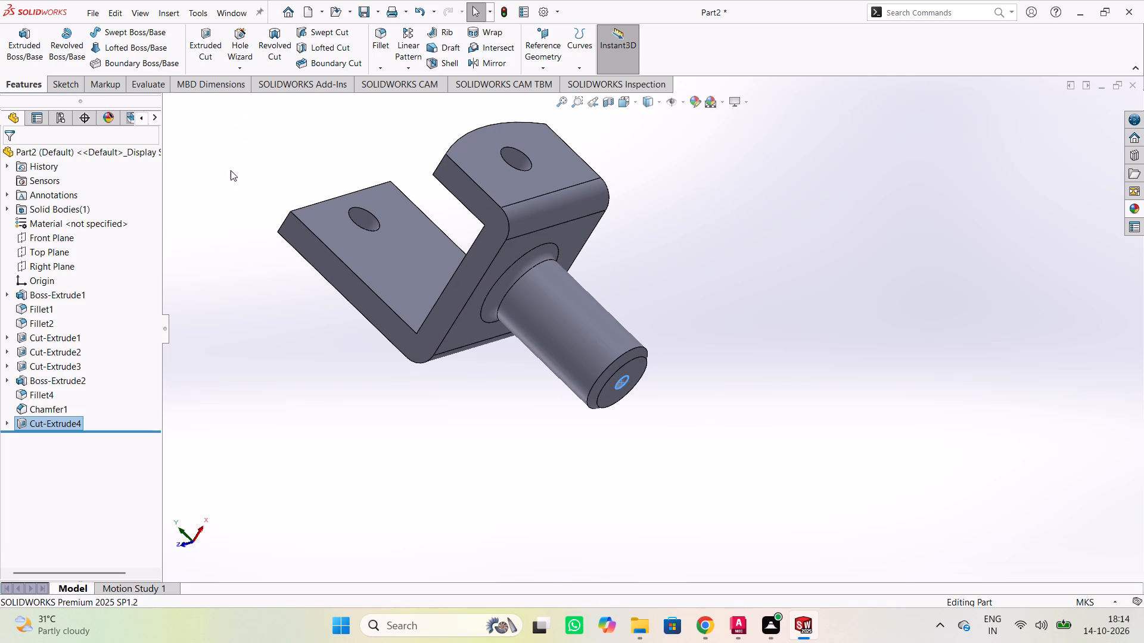
middle_drag(281, 175, 261, 186)
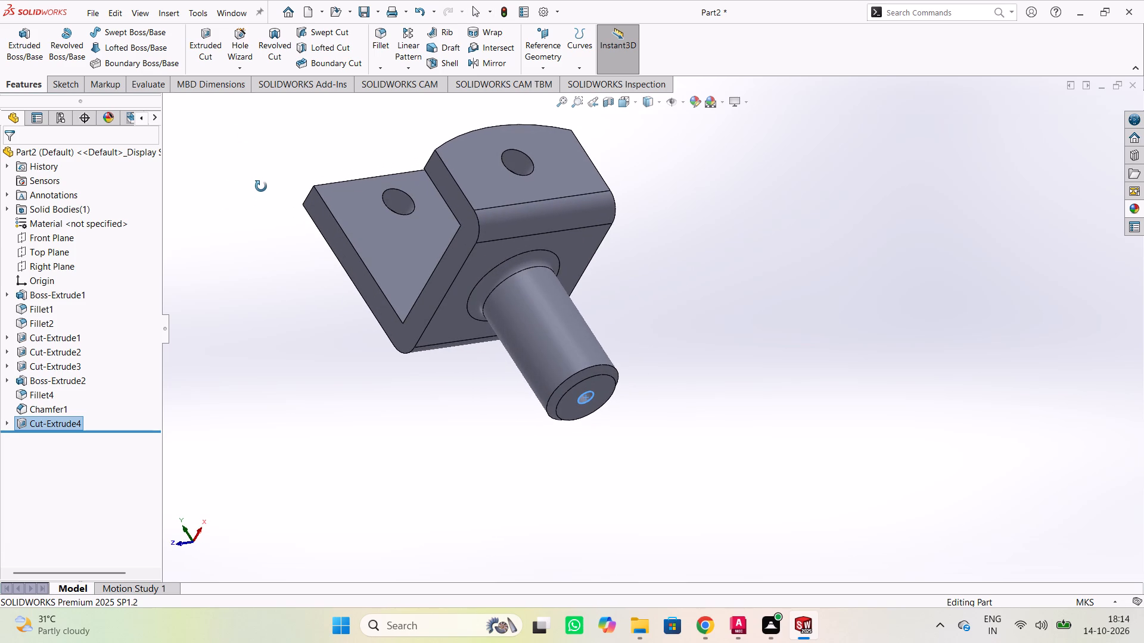
middle_drag(261, 186, 259, 195)
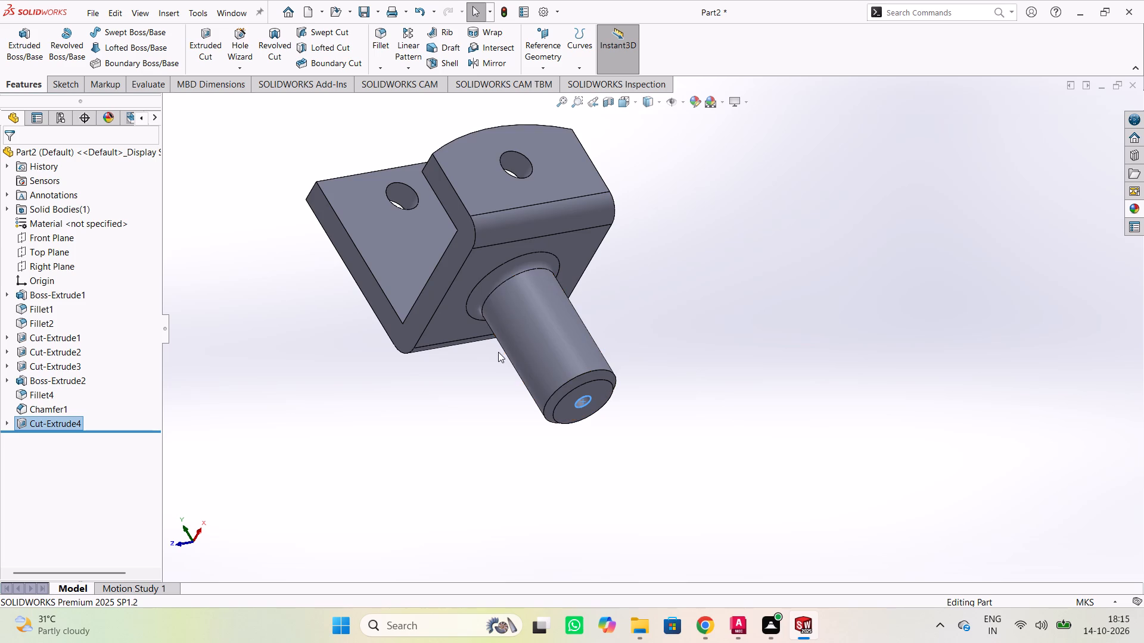
scroll(399, 357, up, 2)
scroll(415, 151, down, 1)
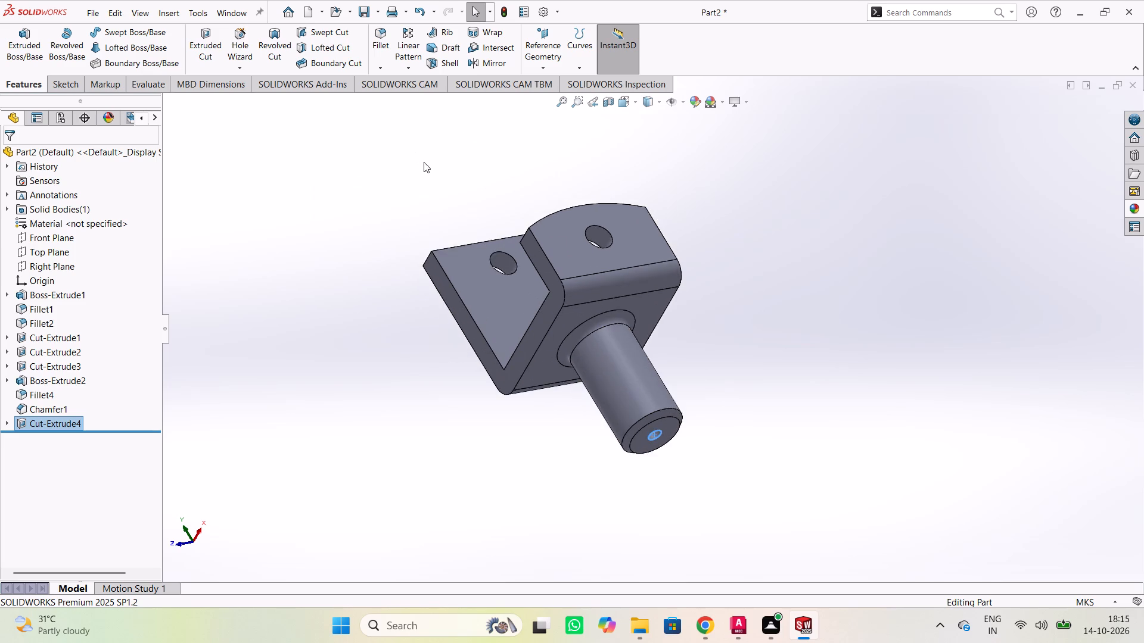
scroll(424, 162, down, 1)
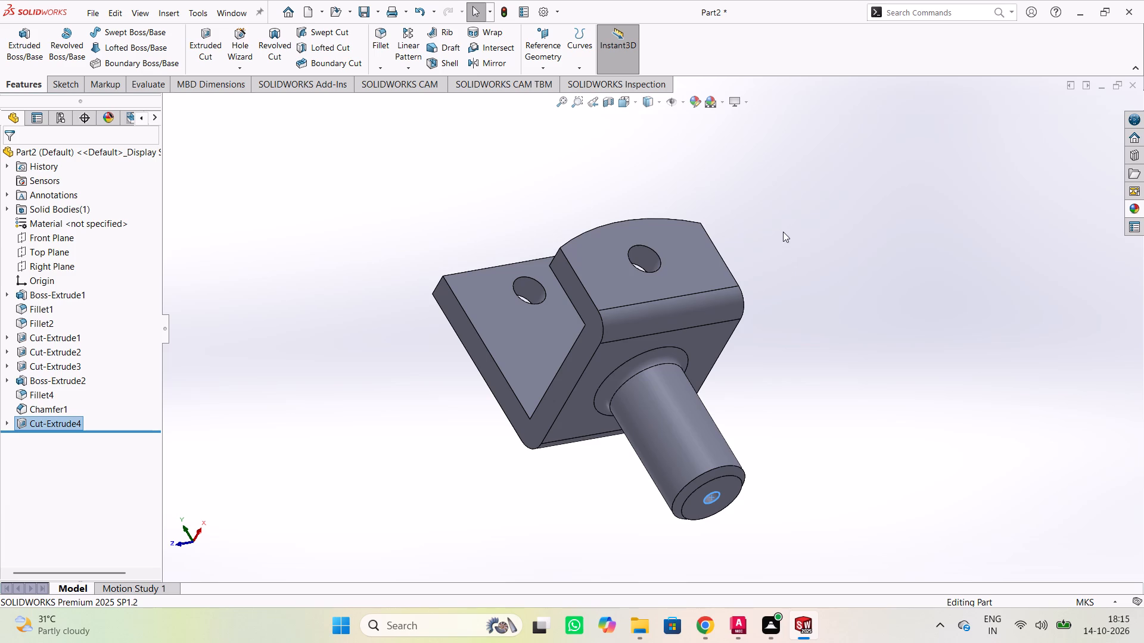
Examine the bored boss, both arm holes and the filleted base of the bracket from several oblique angles.
middle_drag(783, 232, 788, 257)
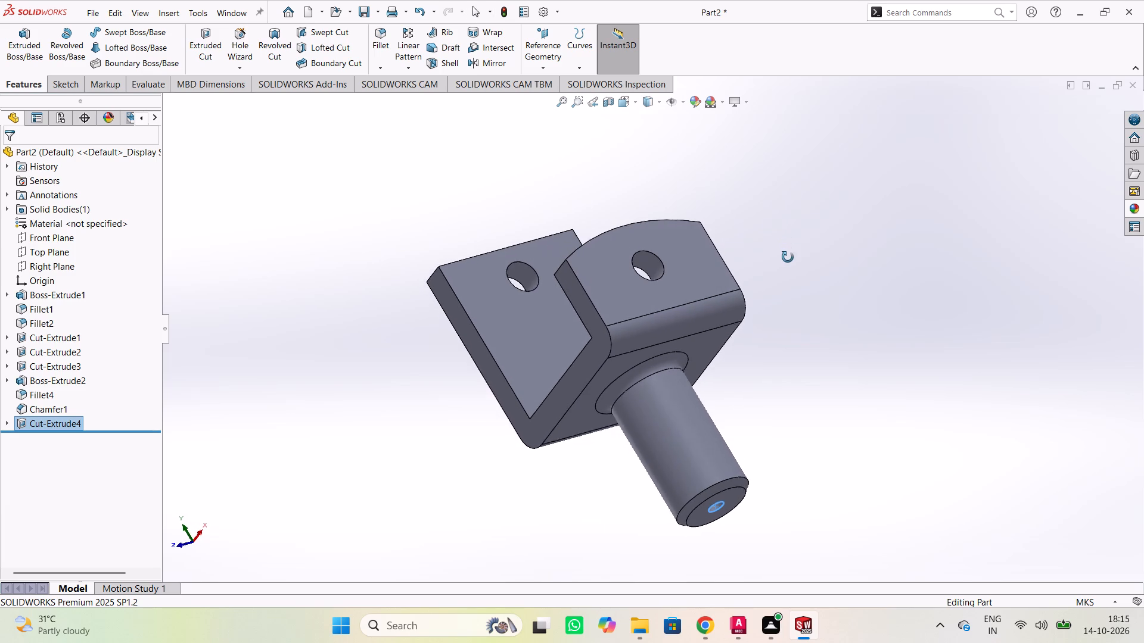
middle_drag(788, 257, 804, 317)
middle_click(804, 317)
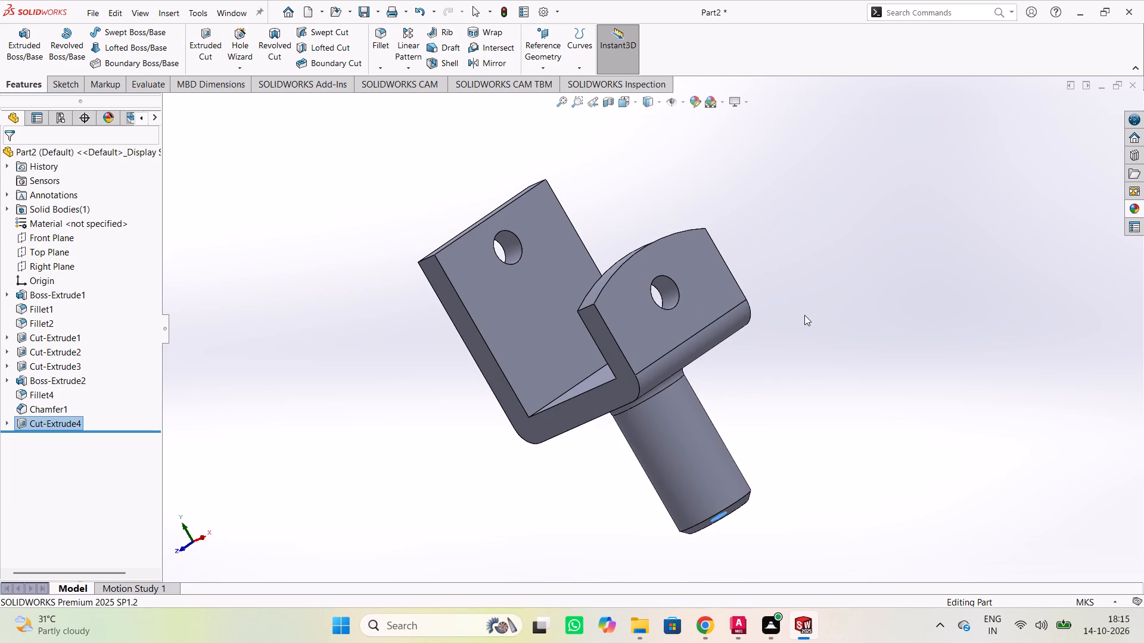
middle_drag(832, 312, 823, 303)
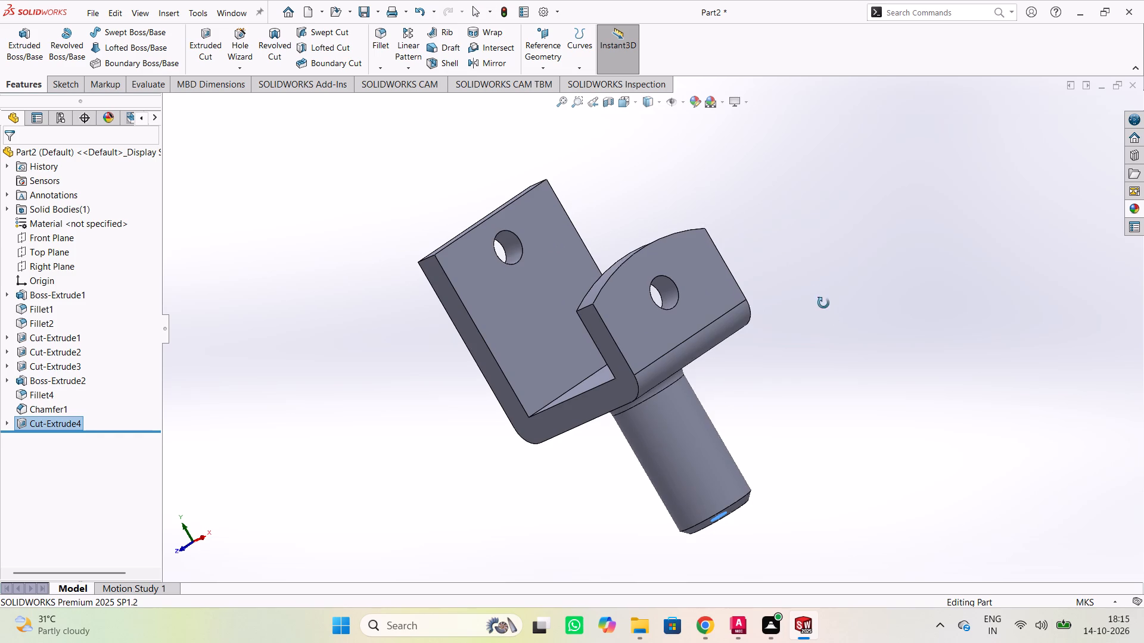
middle_drag(823, 303, 806, 283)
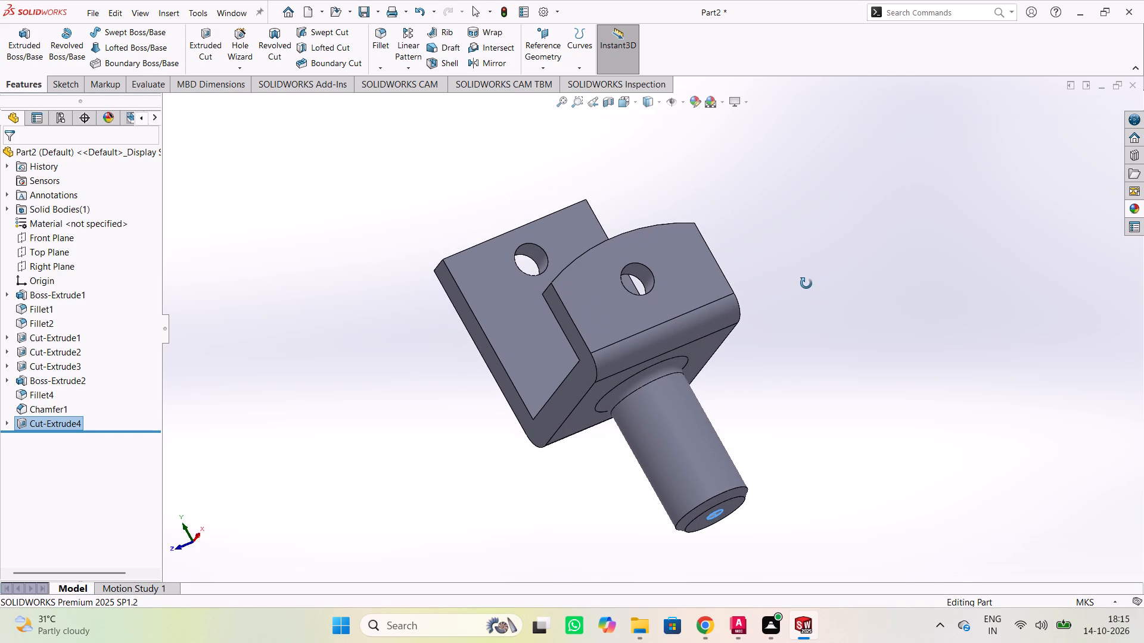
middle_drag(806, 283, 809, 230)
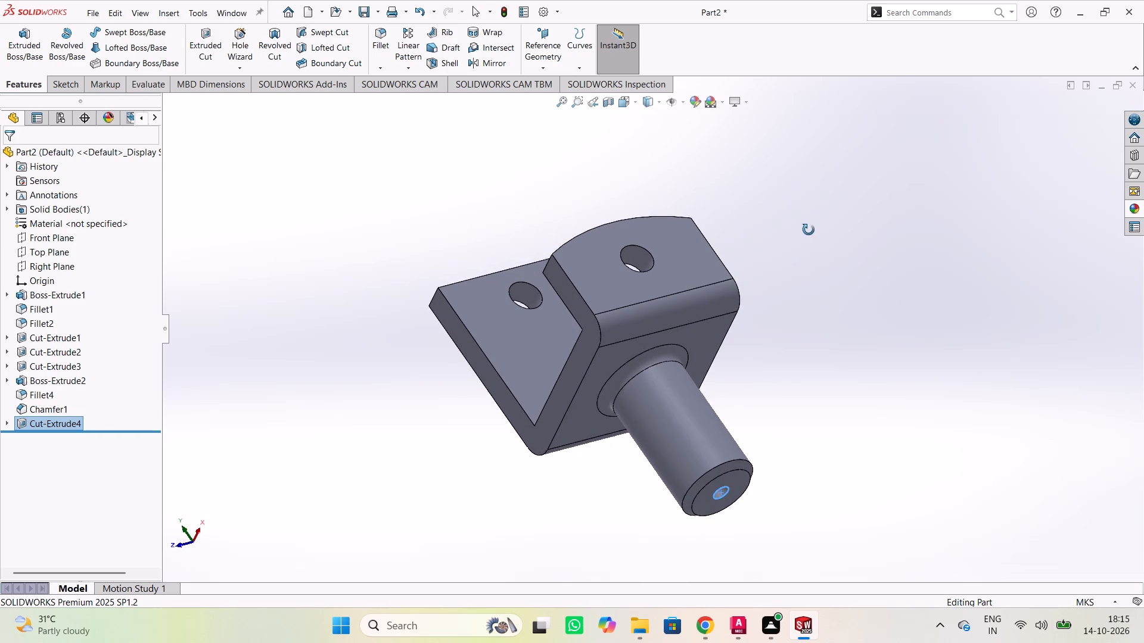
middle_drag(809, 230, 806, 224)
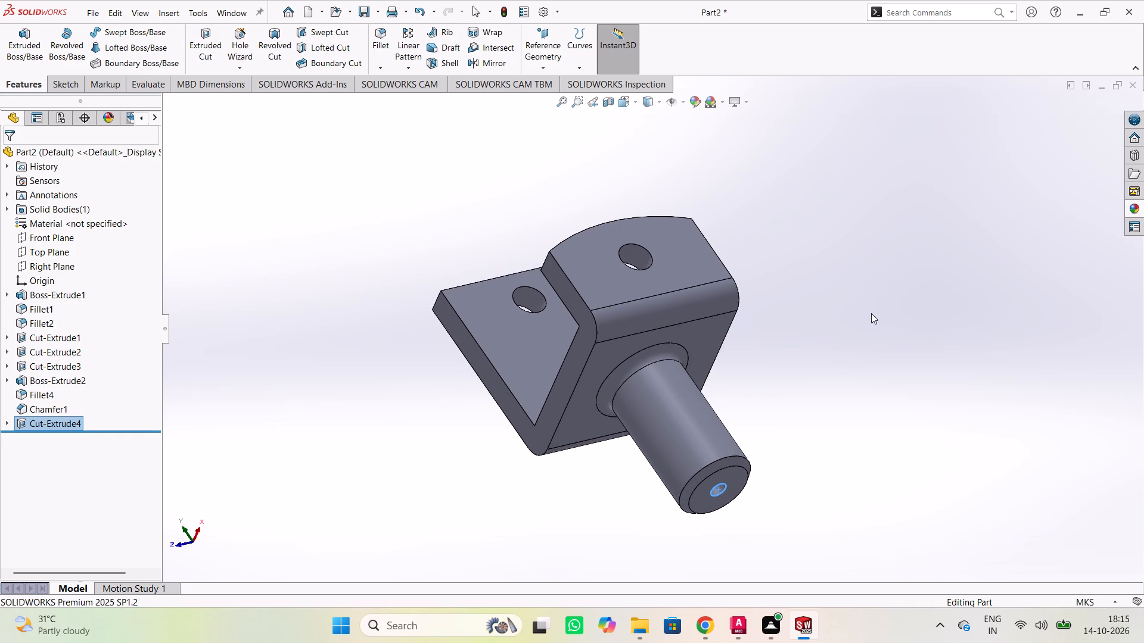
click(872, 313)
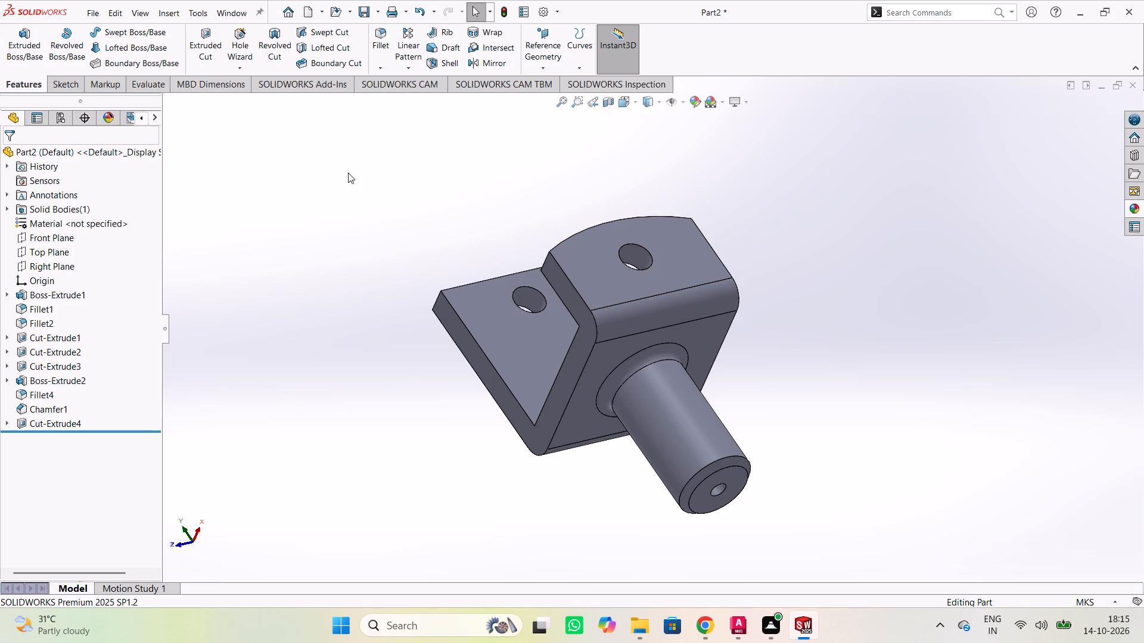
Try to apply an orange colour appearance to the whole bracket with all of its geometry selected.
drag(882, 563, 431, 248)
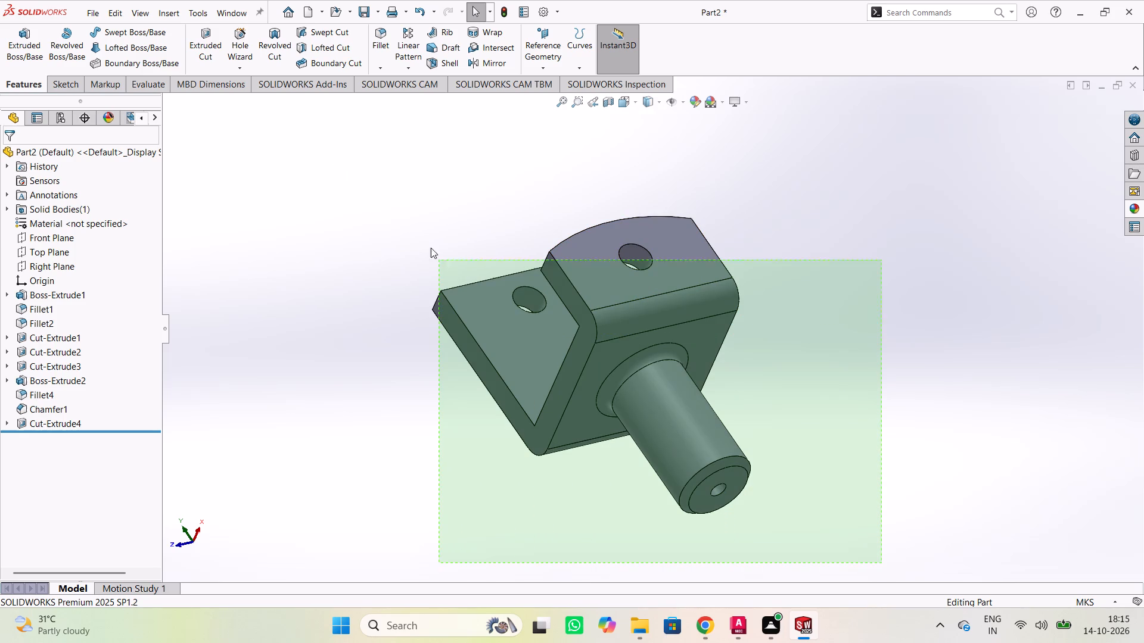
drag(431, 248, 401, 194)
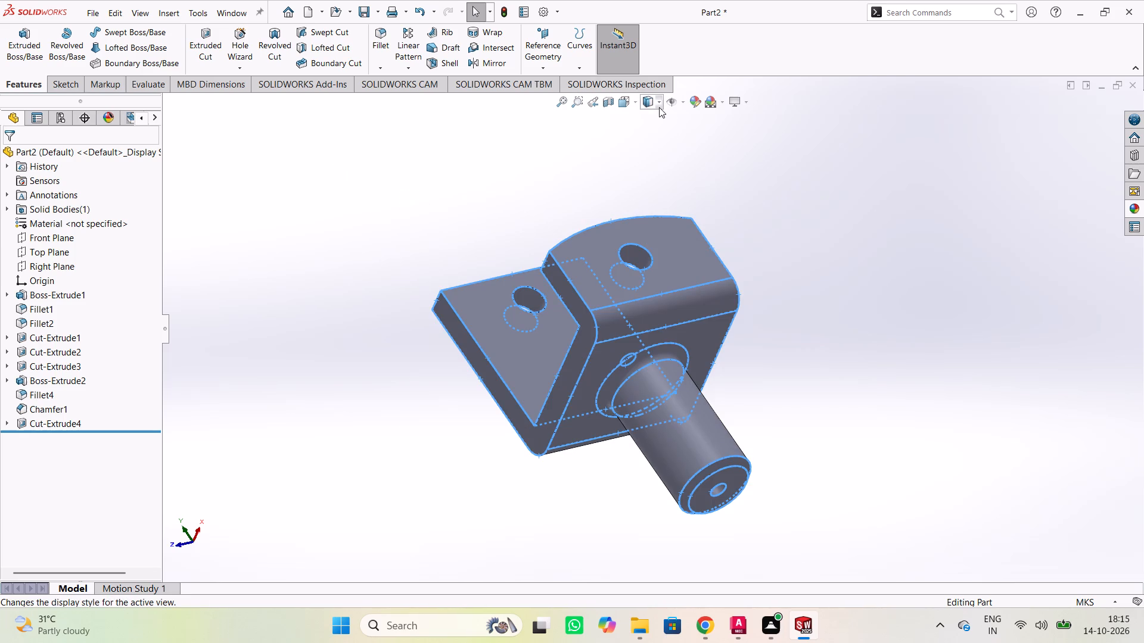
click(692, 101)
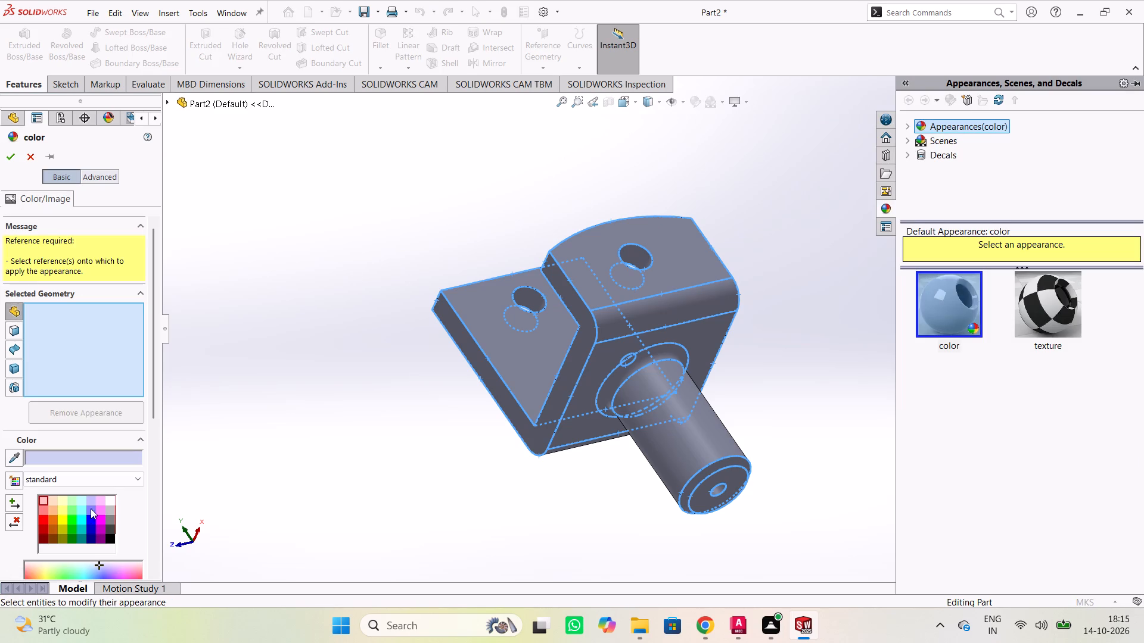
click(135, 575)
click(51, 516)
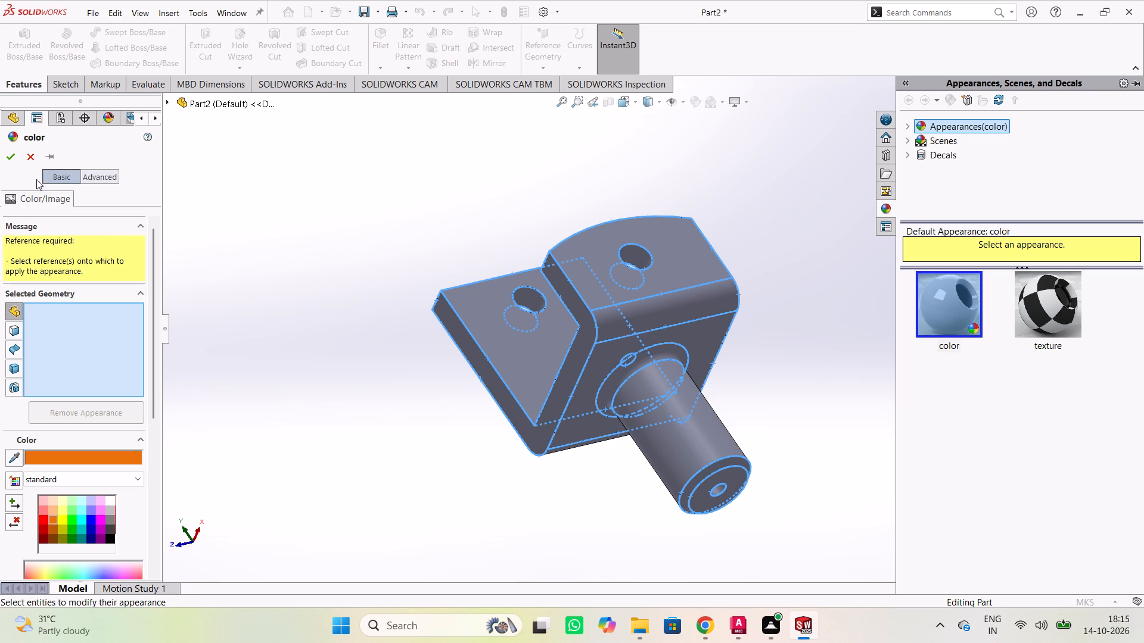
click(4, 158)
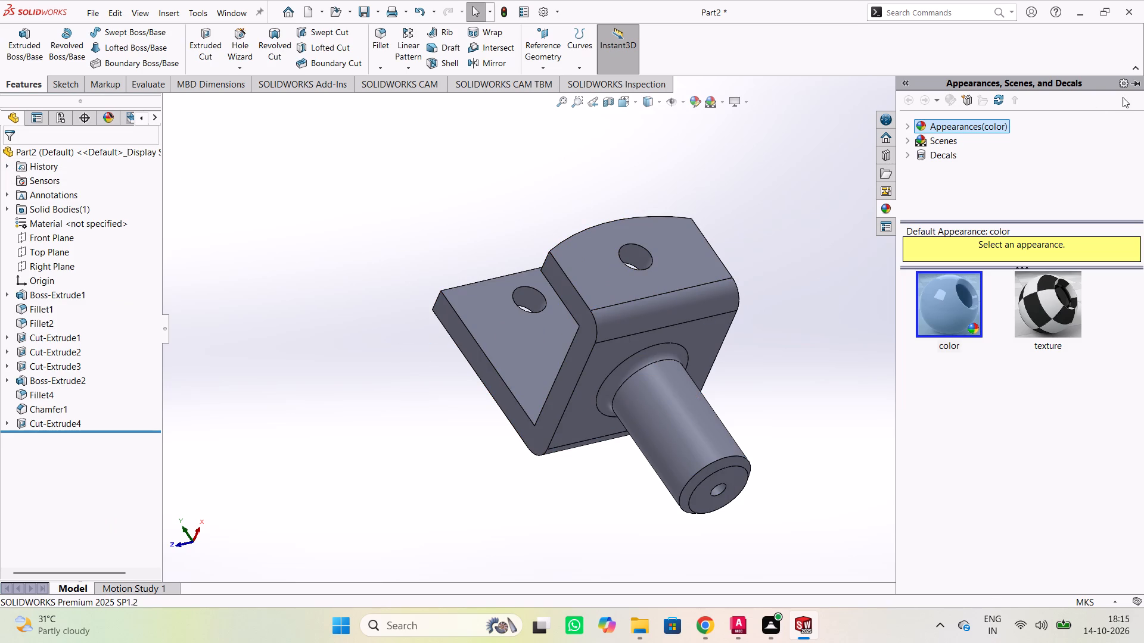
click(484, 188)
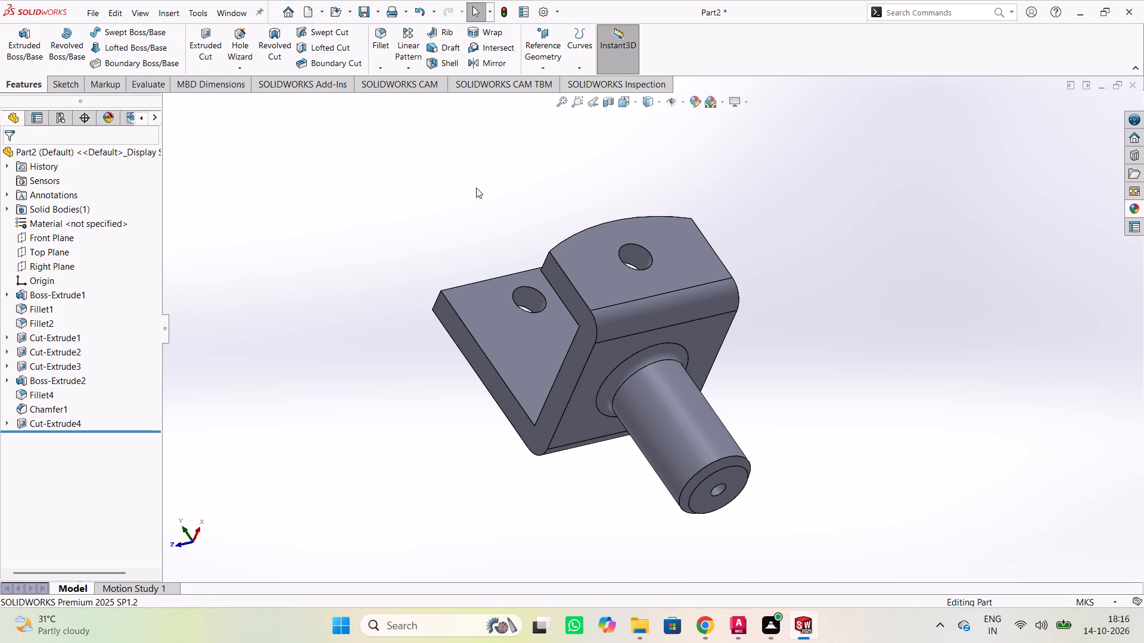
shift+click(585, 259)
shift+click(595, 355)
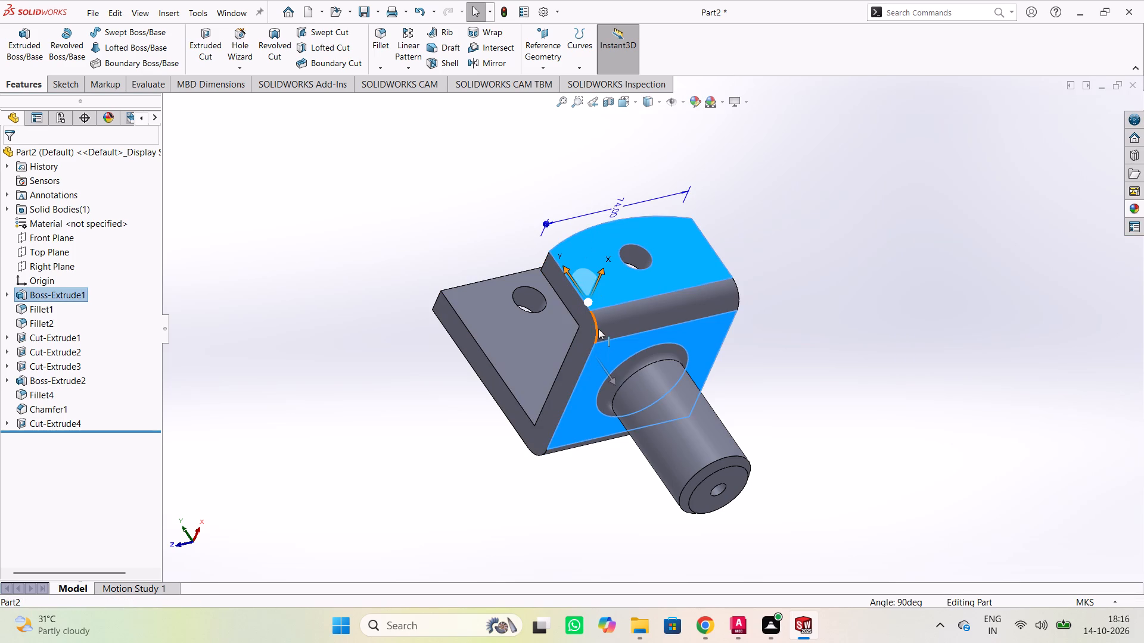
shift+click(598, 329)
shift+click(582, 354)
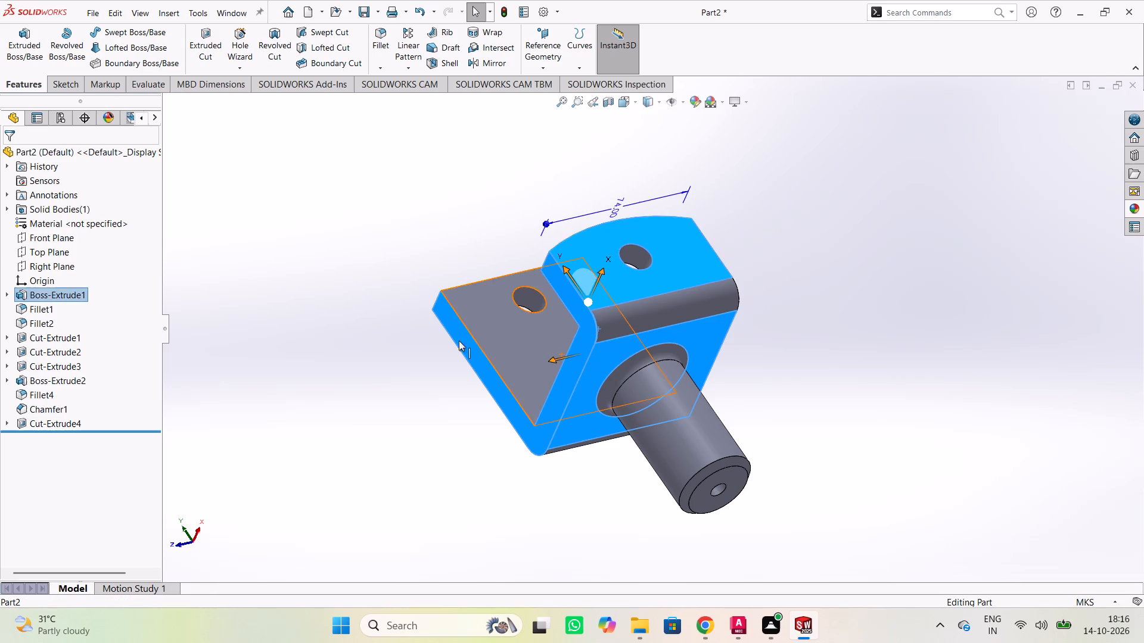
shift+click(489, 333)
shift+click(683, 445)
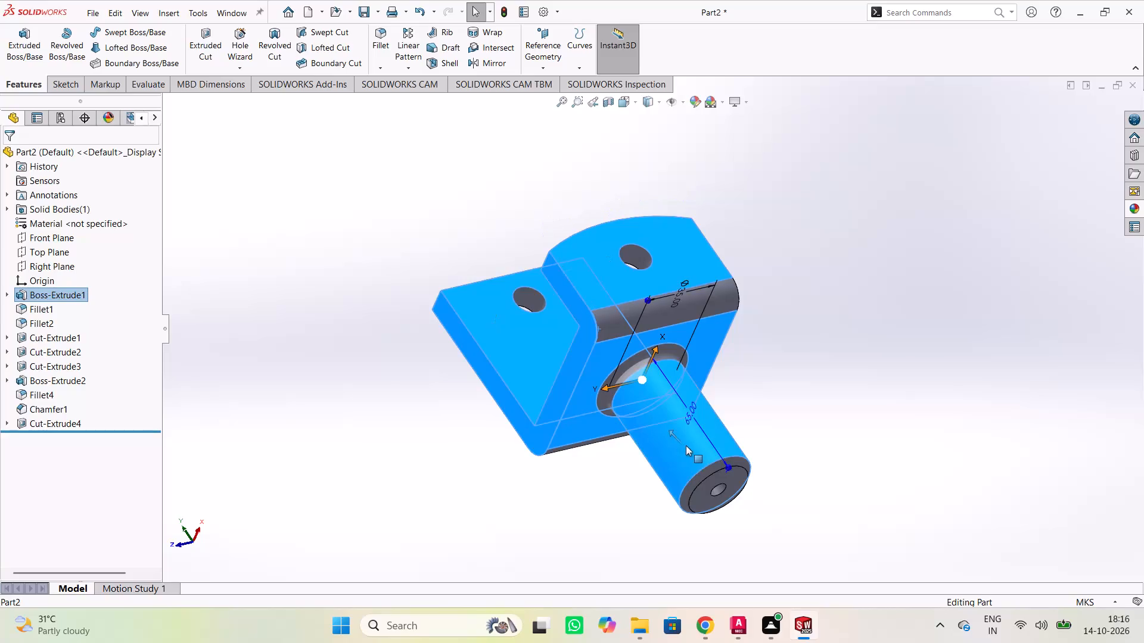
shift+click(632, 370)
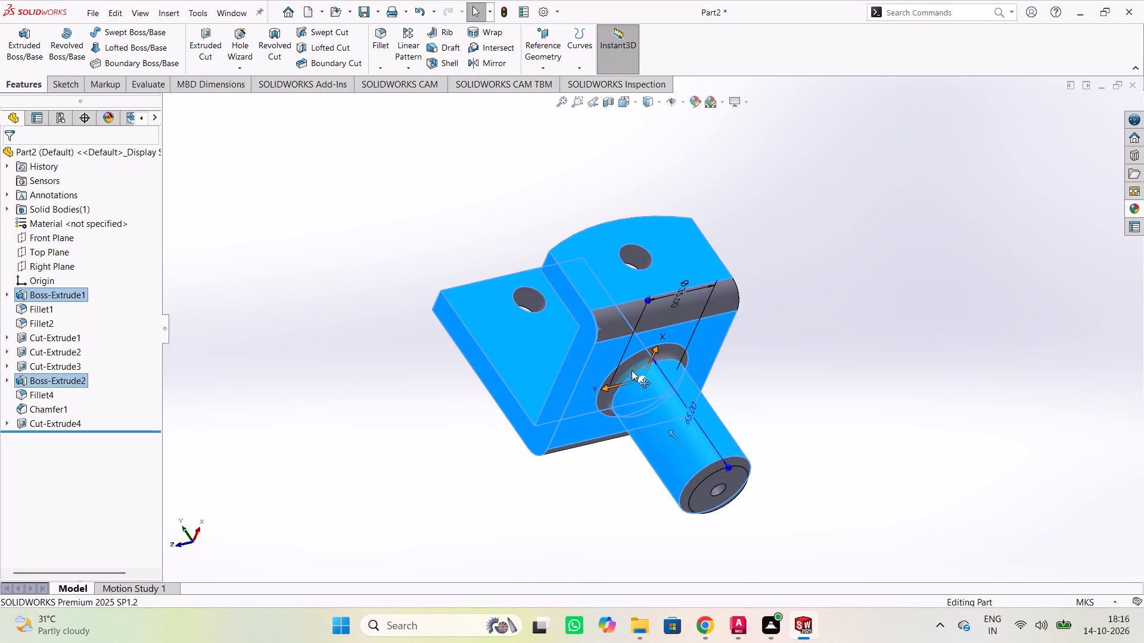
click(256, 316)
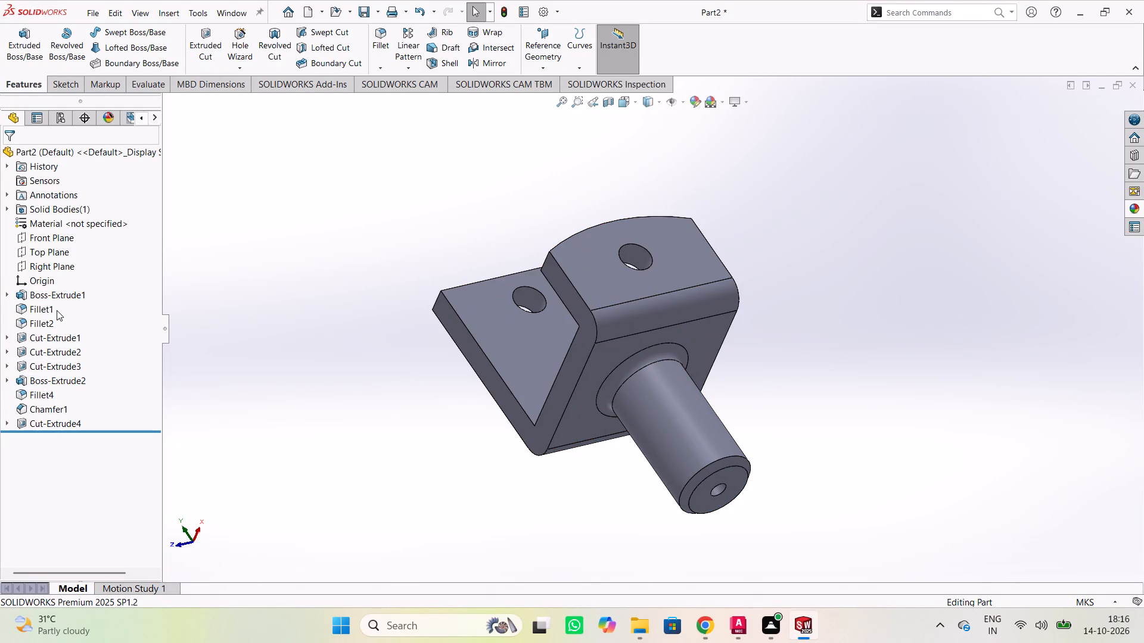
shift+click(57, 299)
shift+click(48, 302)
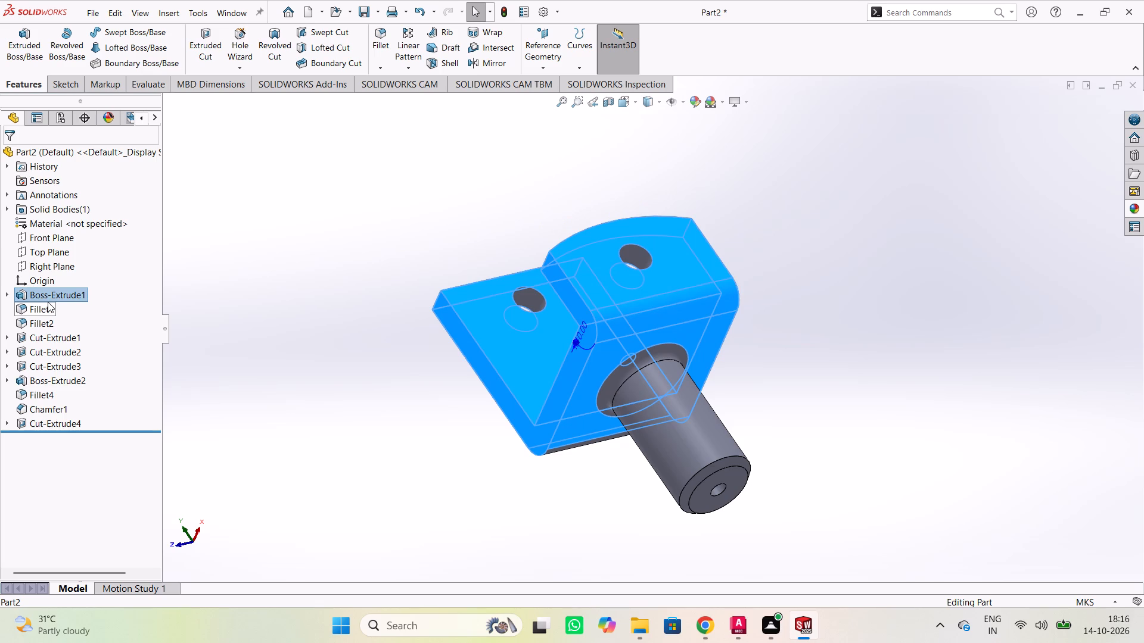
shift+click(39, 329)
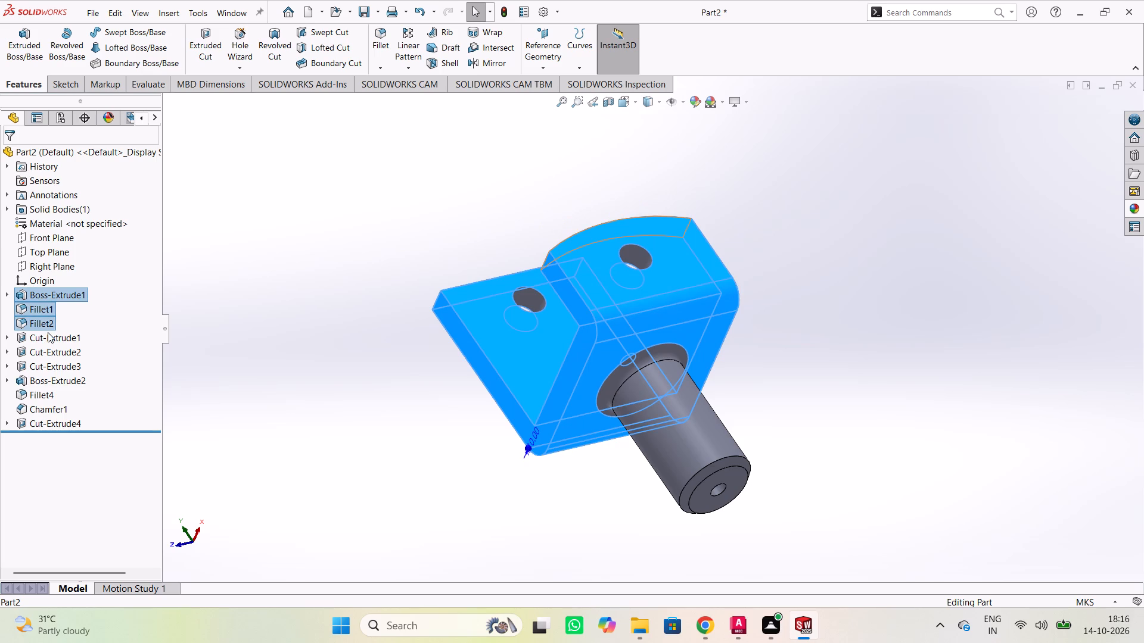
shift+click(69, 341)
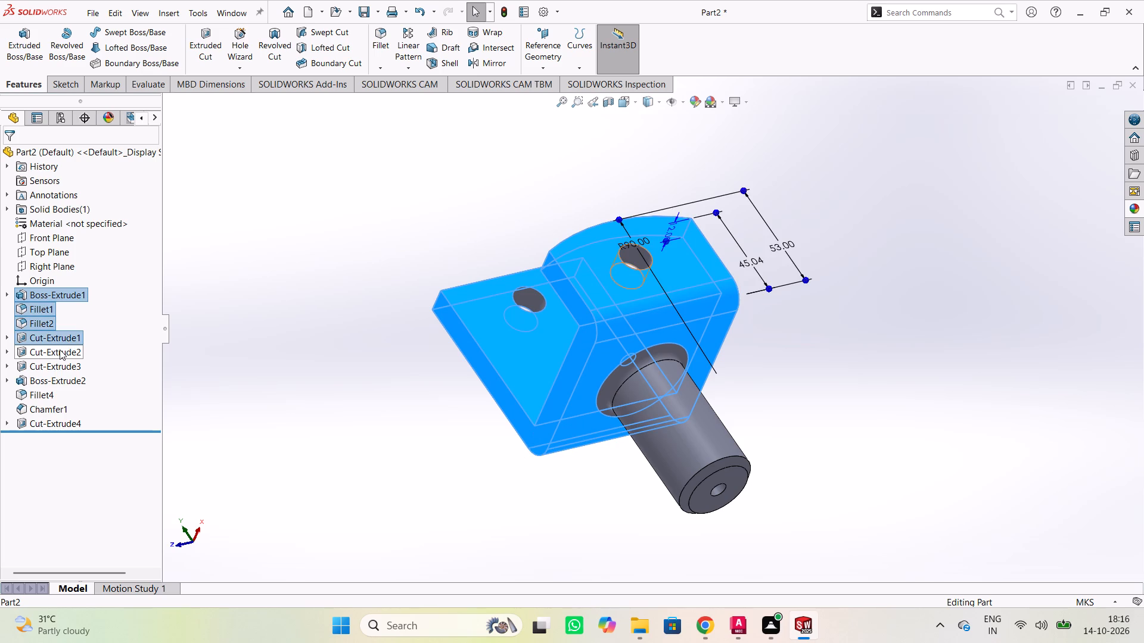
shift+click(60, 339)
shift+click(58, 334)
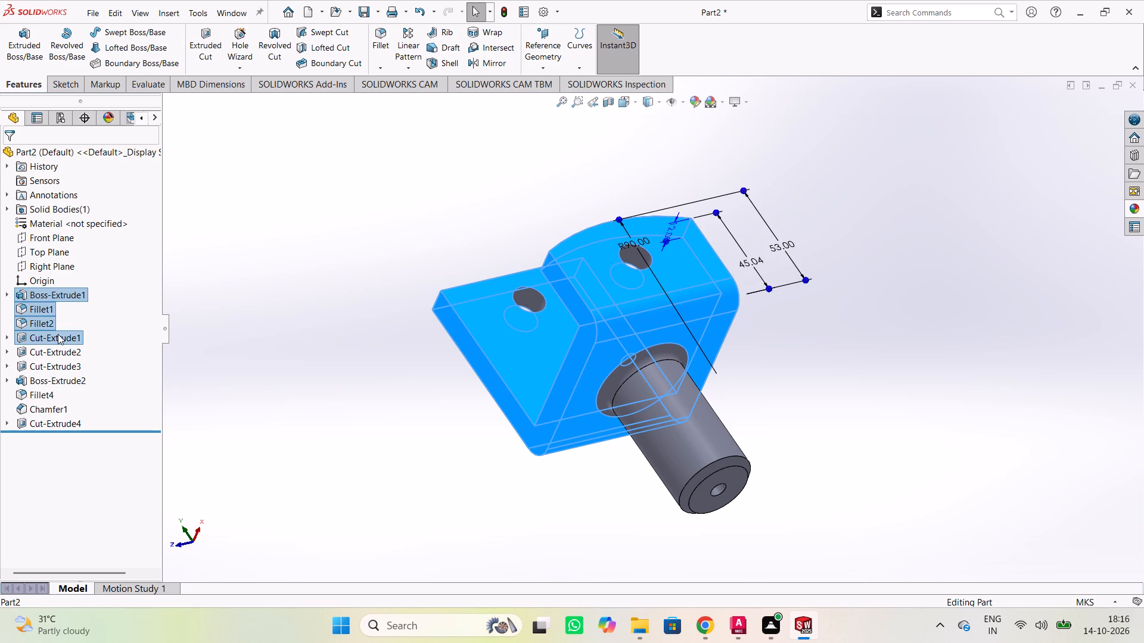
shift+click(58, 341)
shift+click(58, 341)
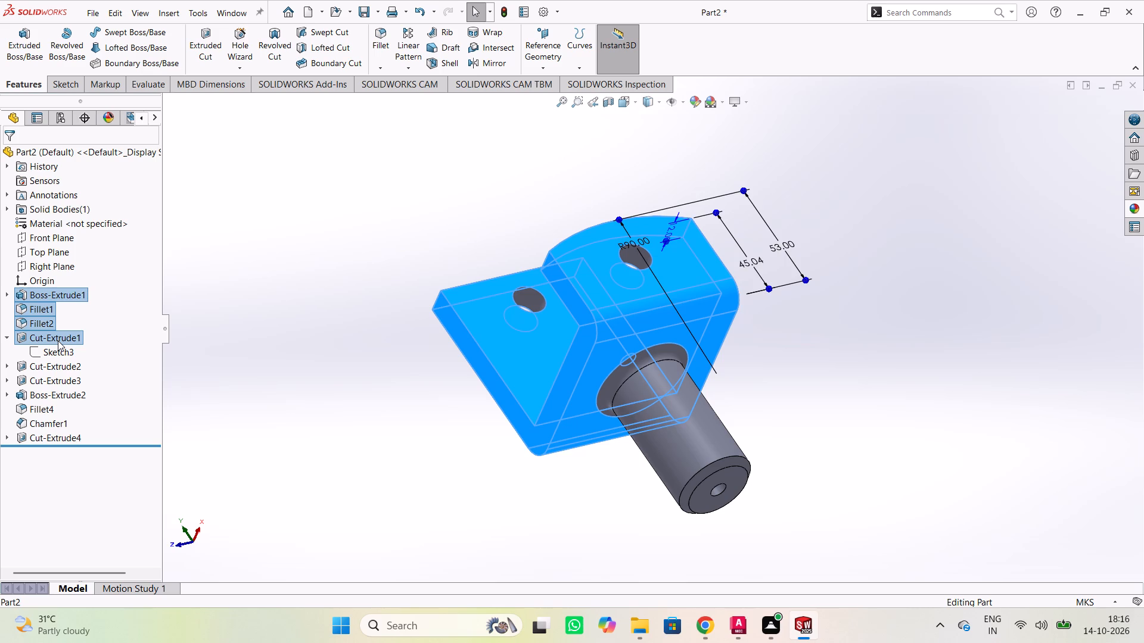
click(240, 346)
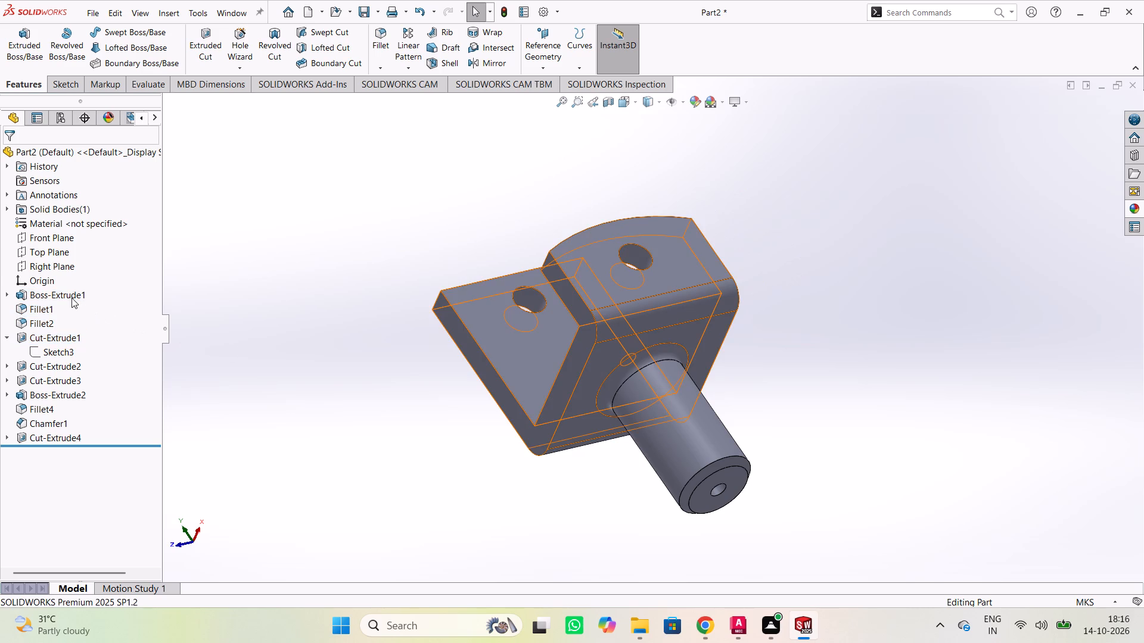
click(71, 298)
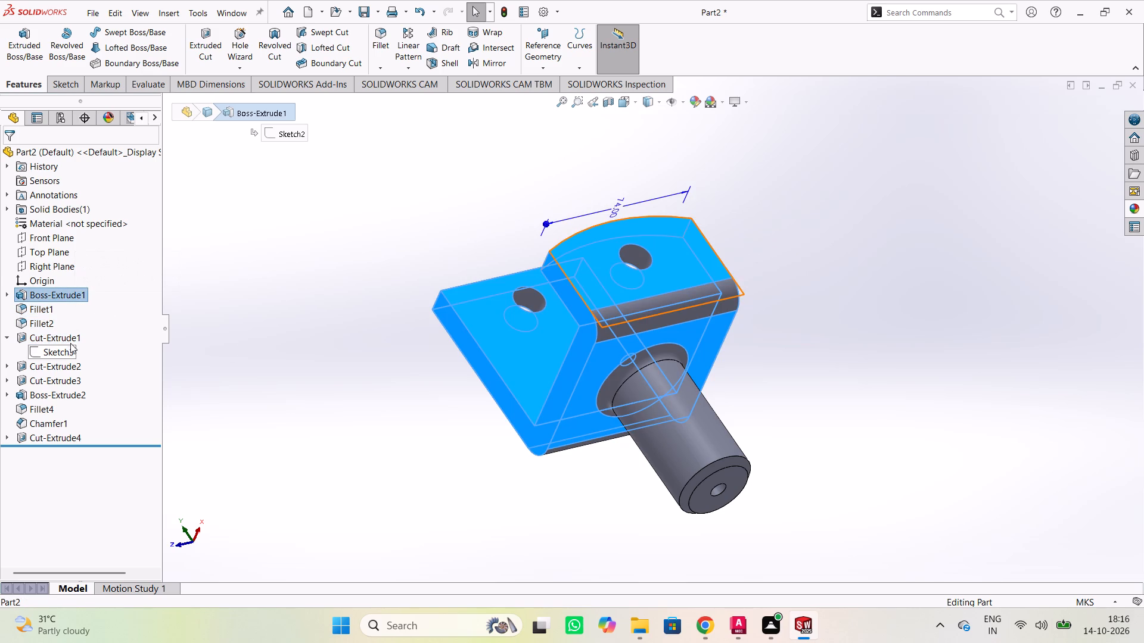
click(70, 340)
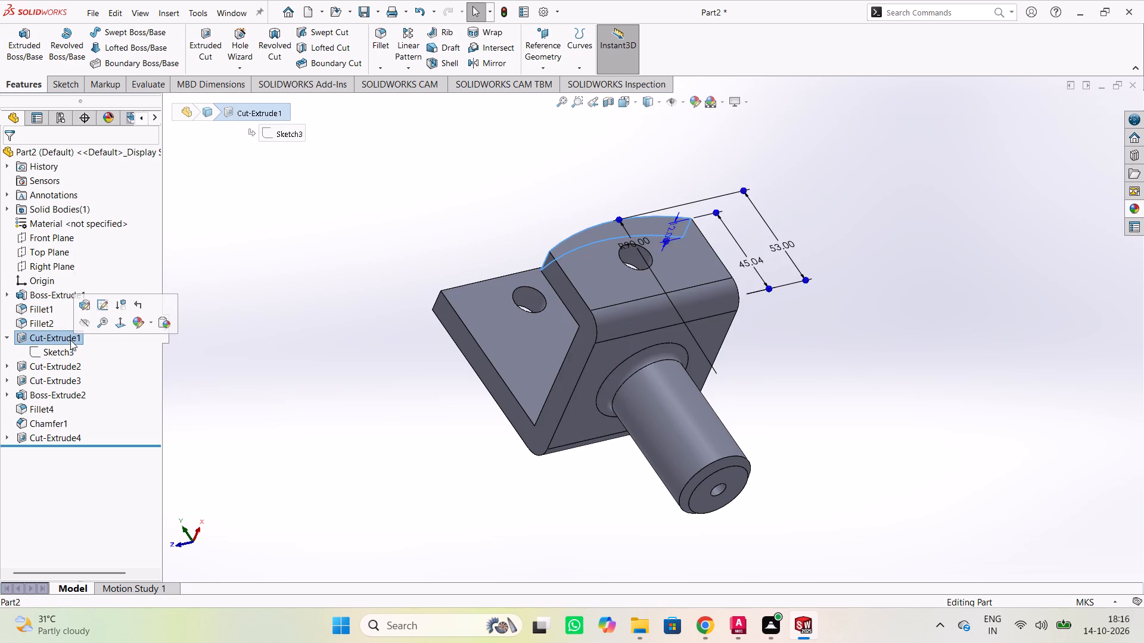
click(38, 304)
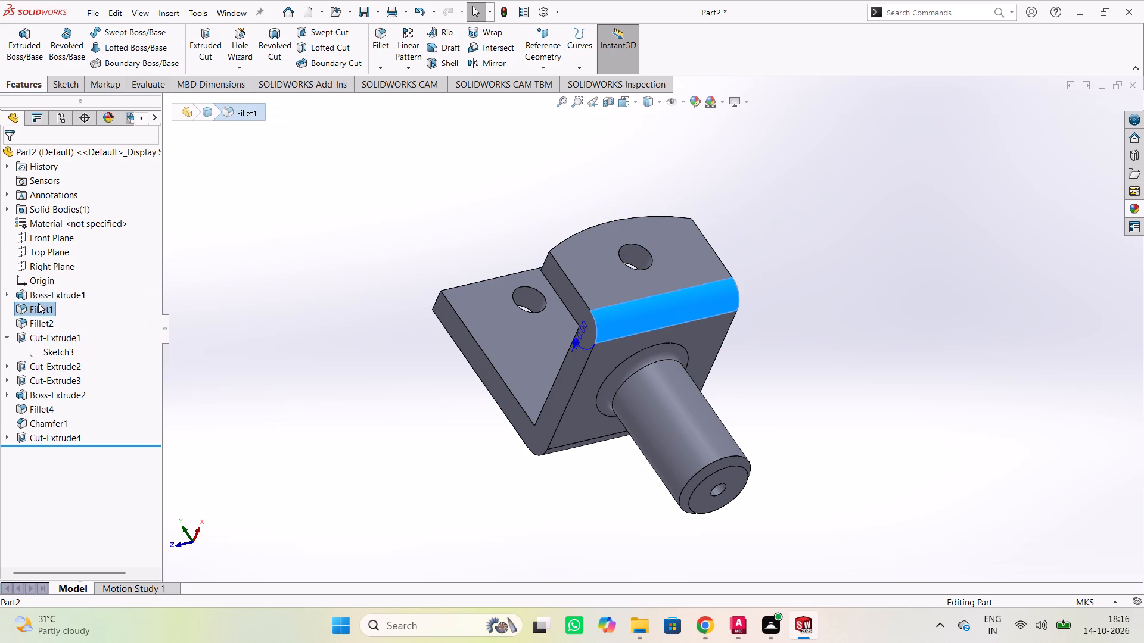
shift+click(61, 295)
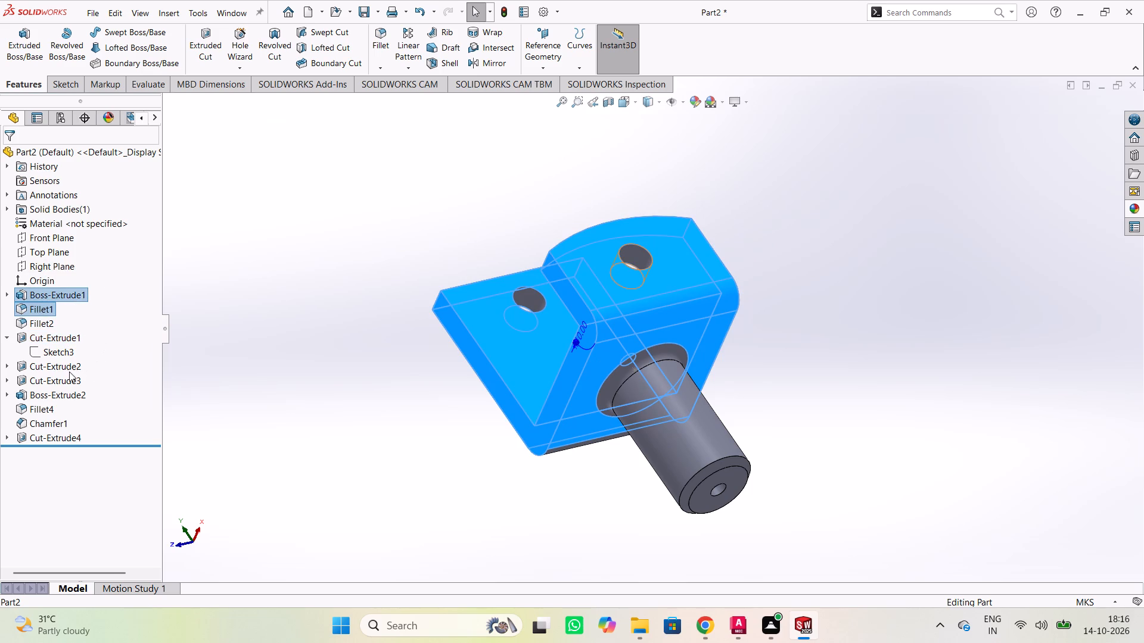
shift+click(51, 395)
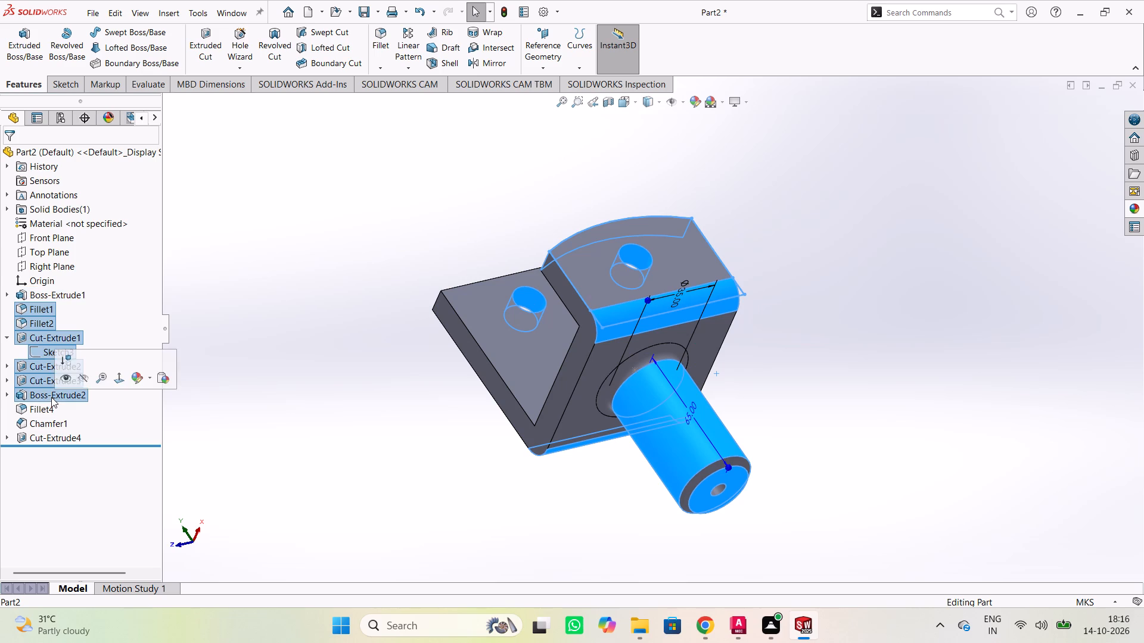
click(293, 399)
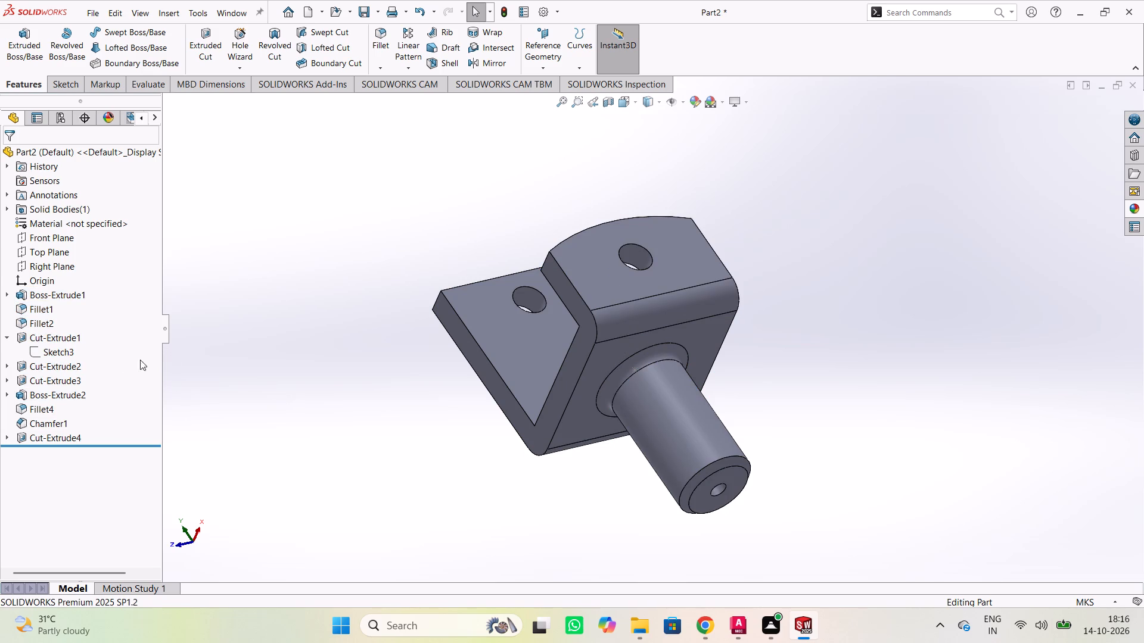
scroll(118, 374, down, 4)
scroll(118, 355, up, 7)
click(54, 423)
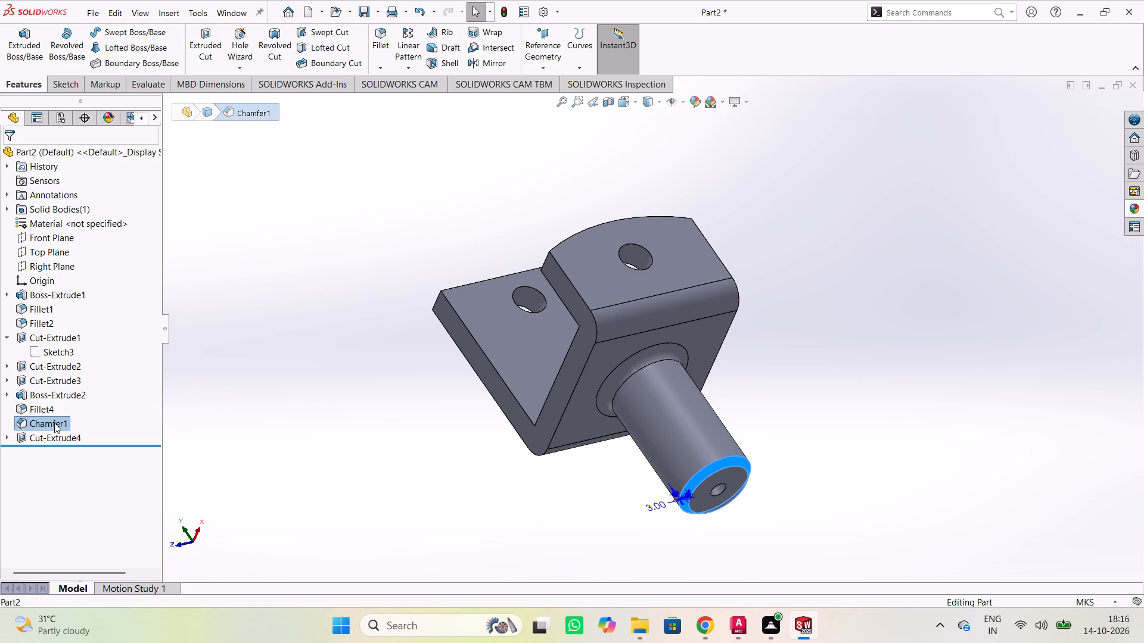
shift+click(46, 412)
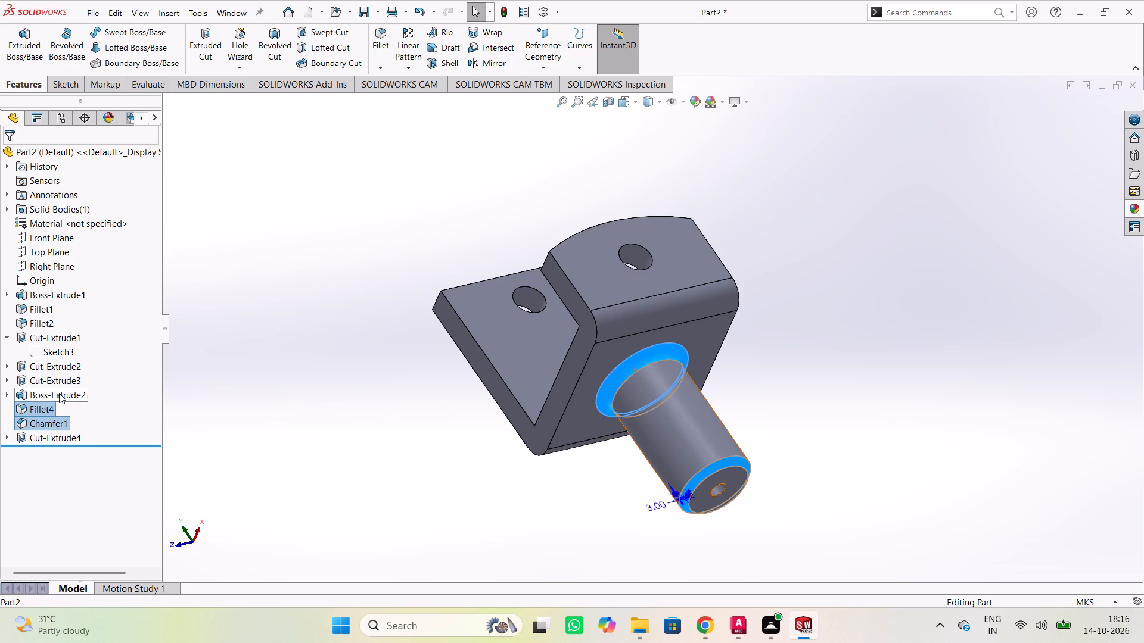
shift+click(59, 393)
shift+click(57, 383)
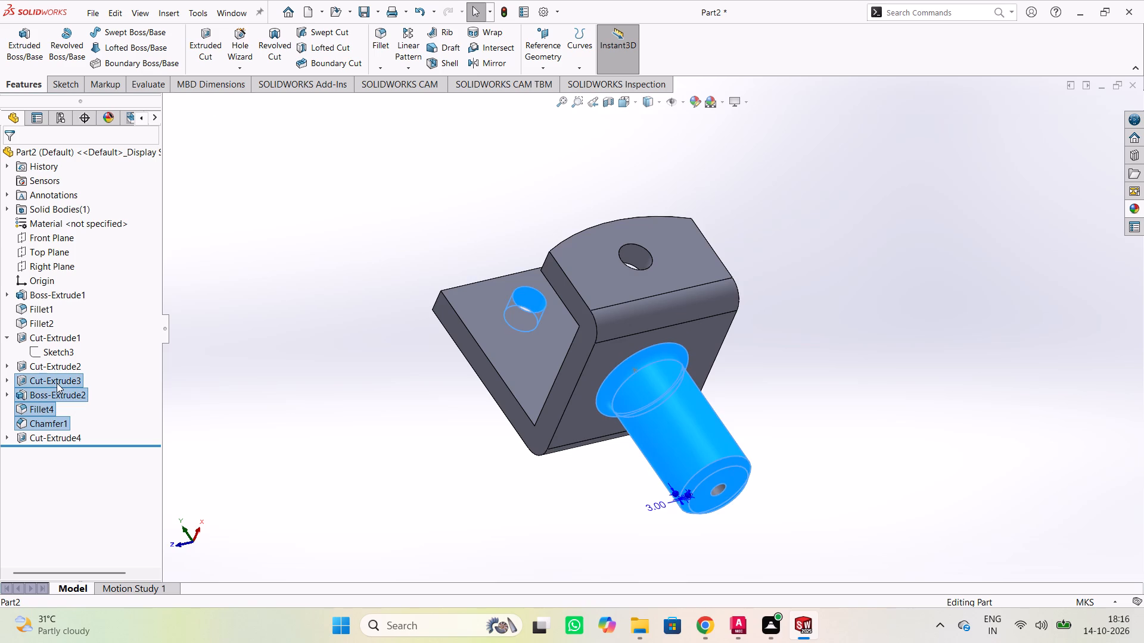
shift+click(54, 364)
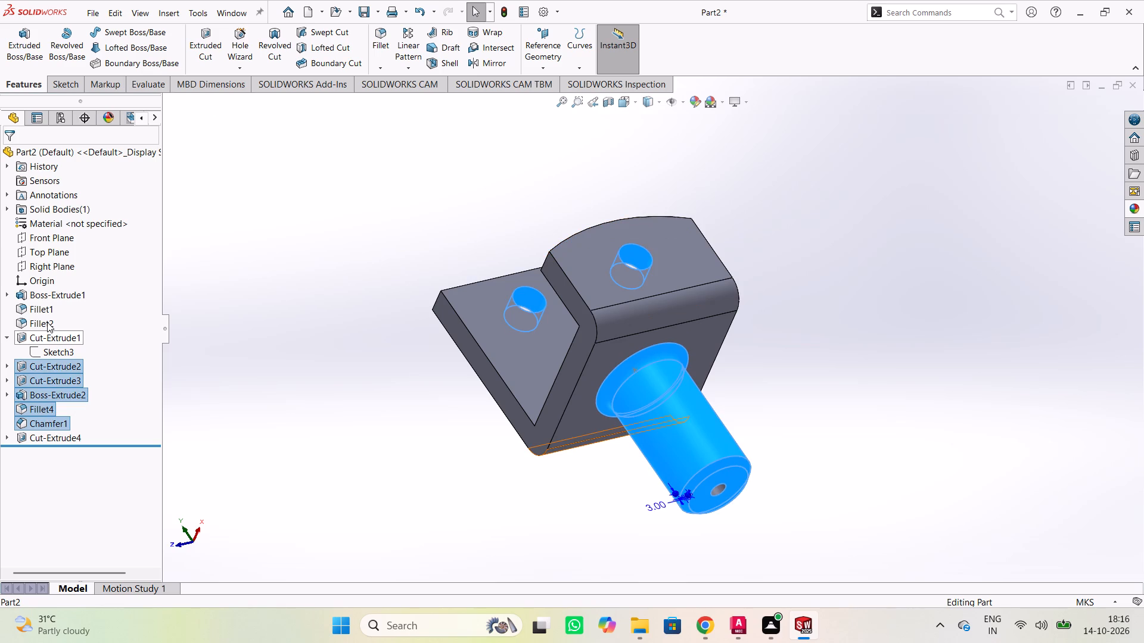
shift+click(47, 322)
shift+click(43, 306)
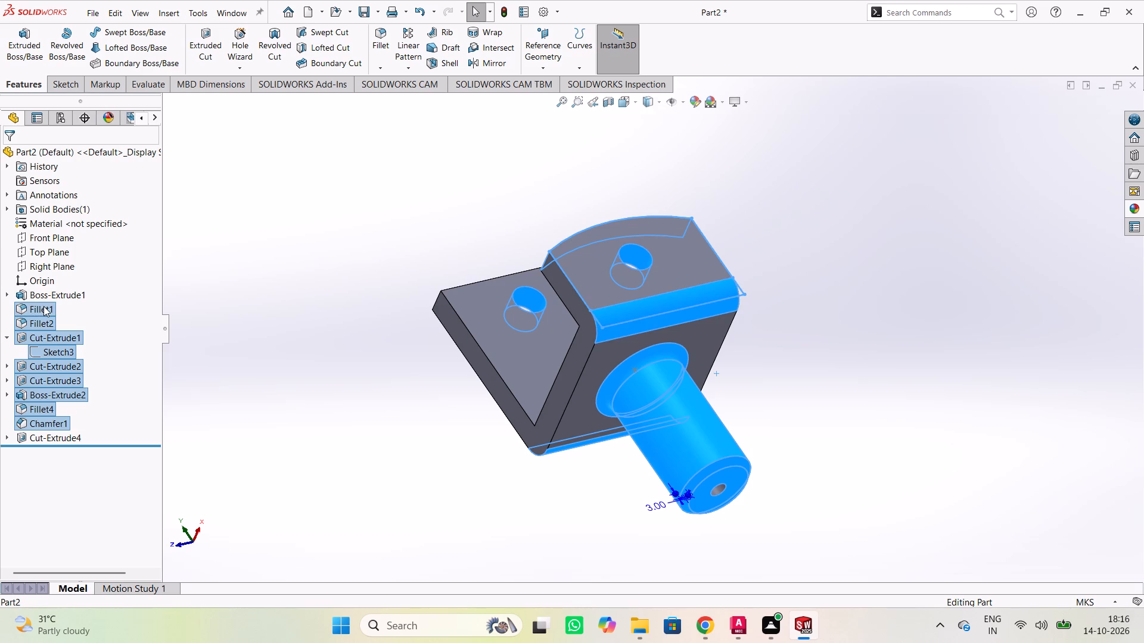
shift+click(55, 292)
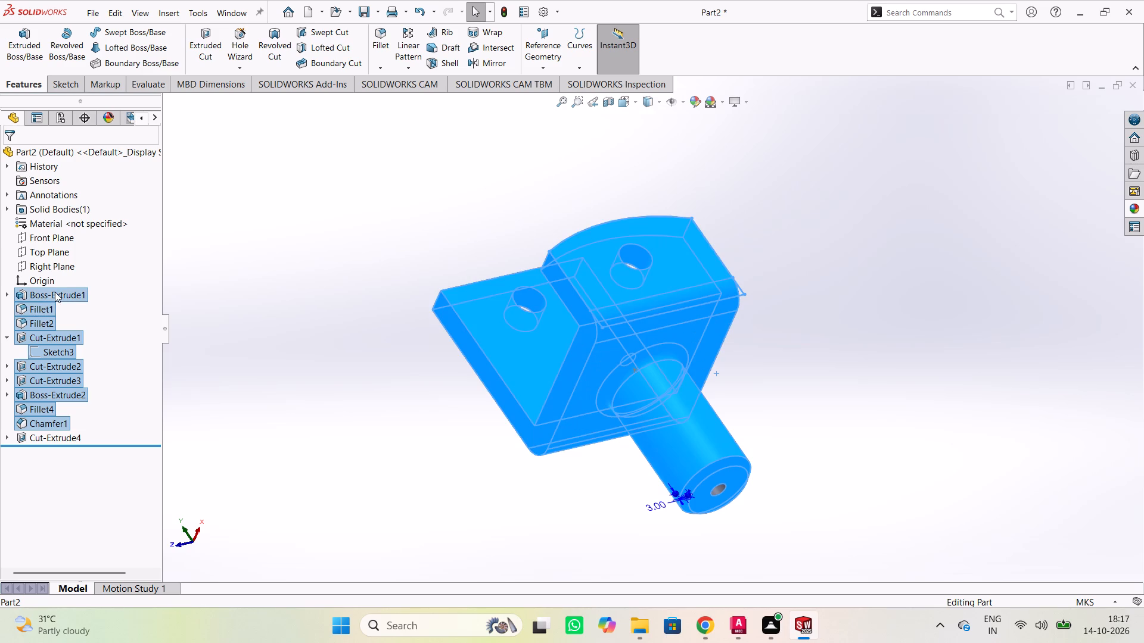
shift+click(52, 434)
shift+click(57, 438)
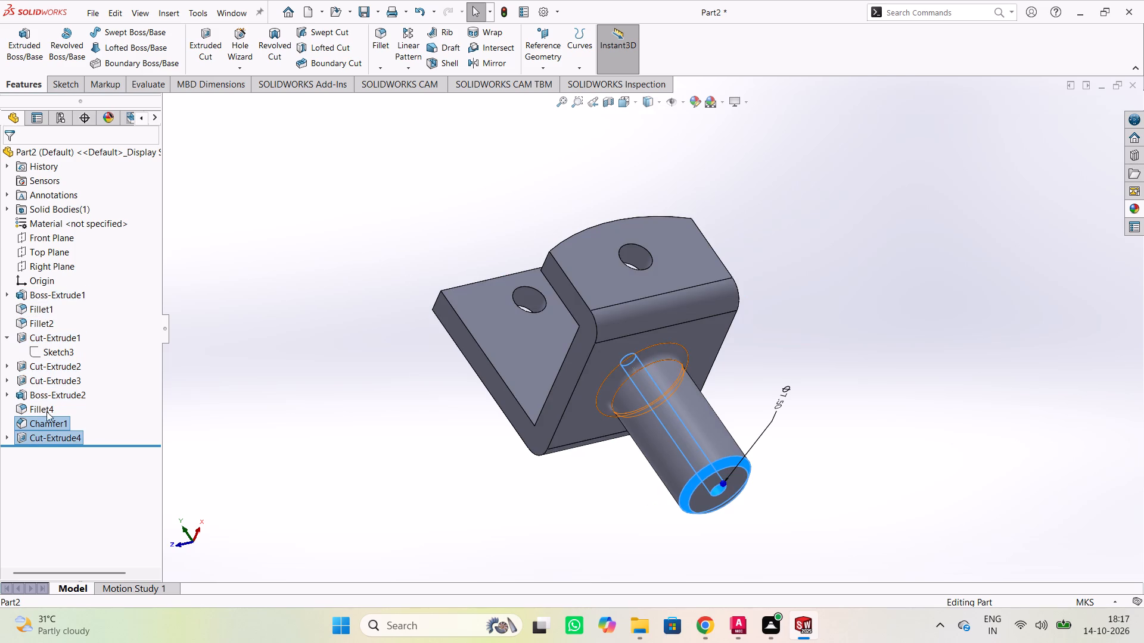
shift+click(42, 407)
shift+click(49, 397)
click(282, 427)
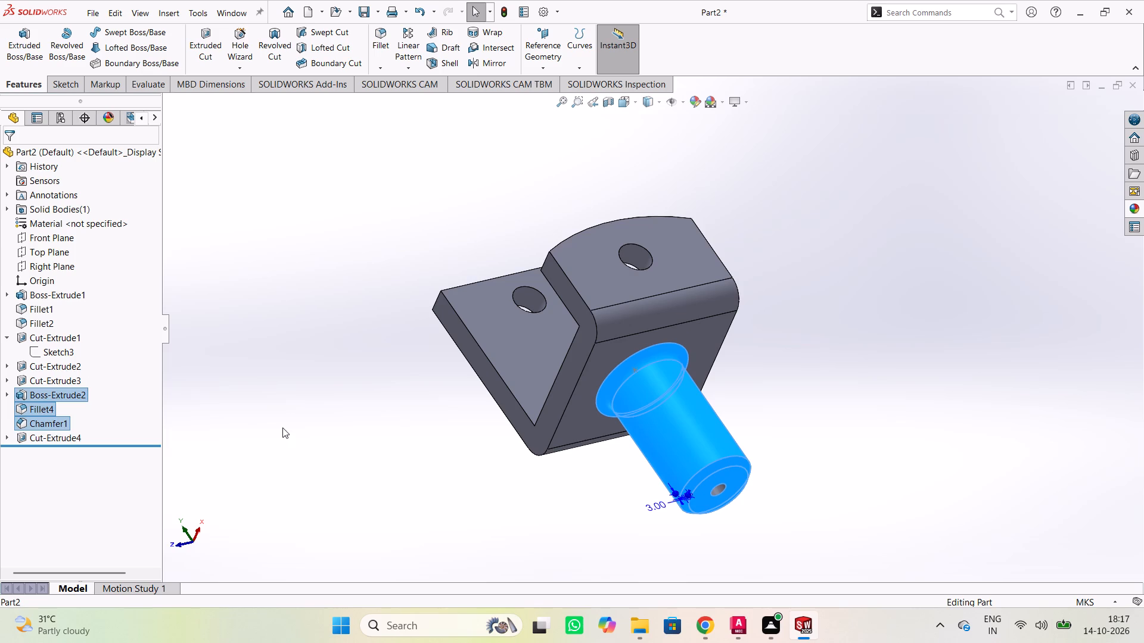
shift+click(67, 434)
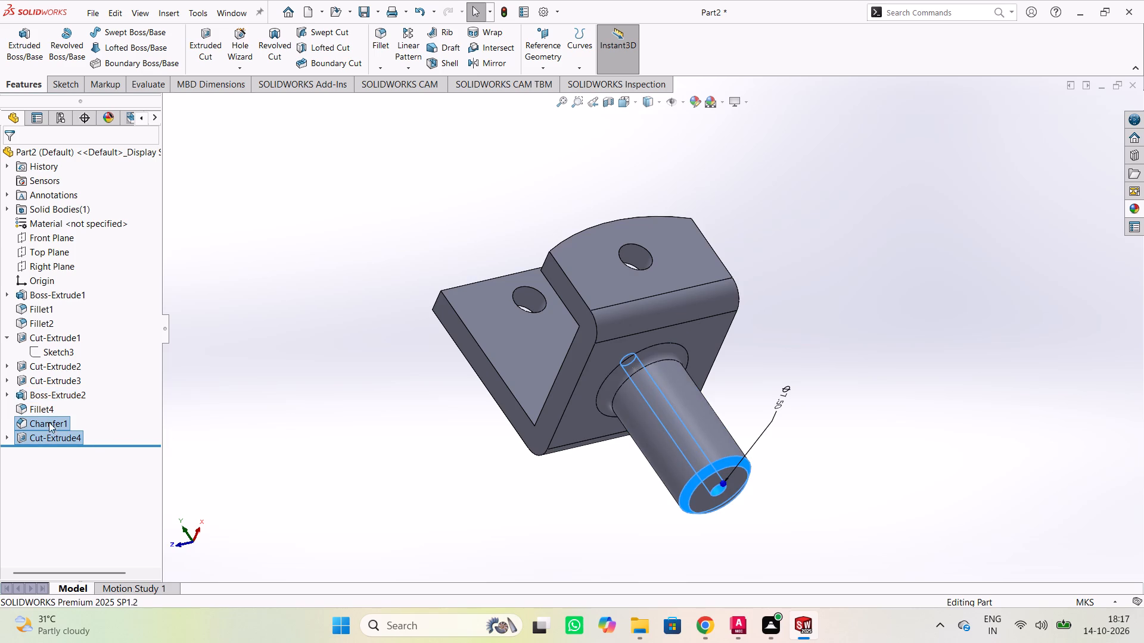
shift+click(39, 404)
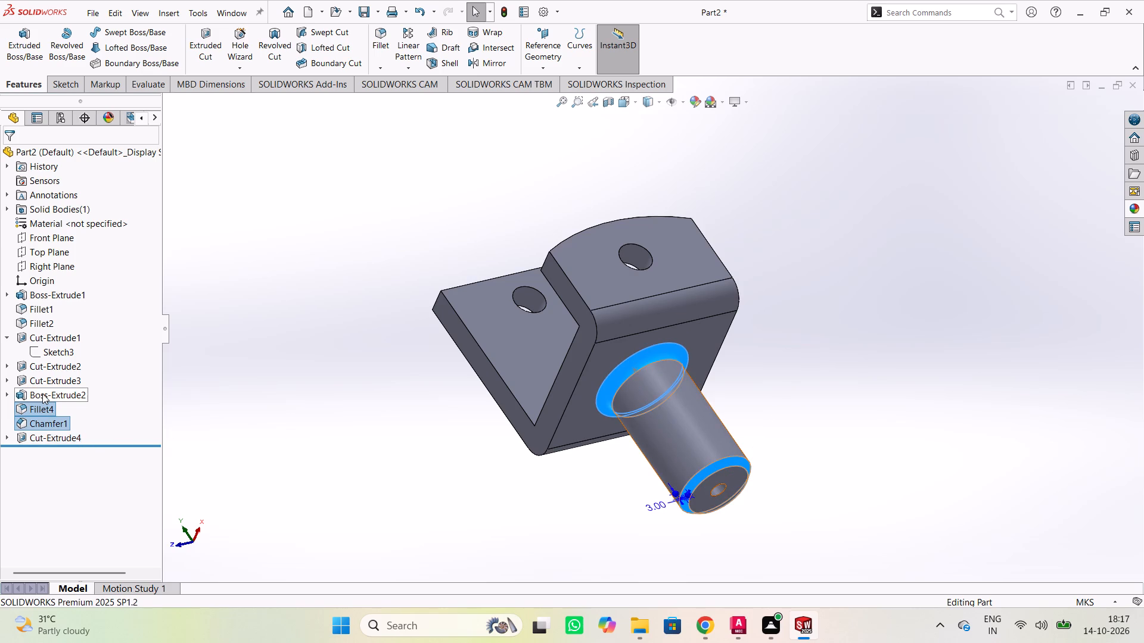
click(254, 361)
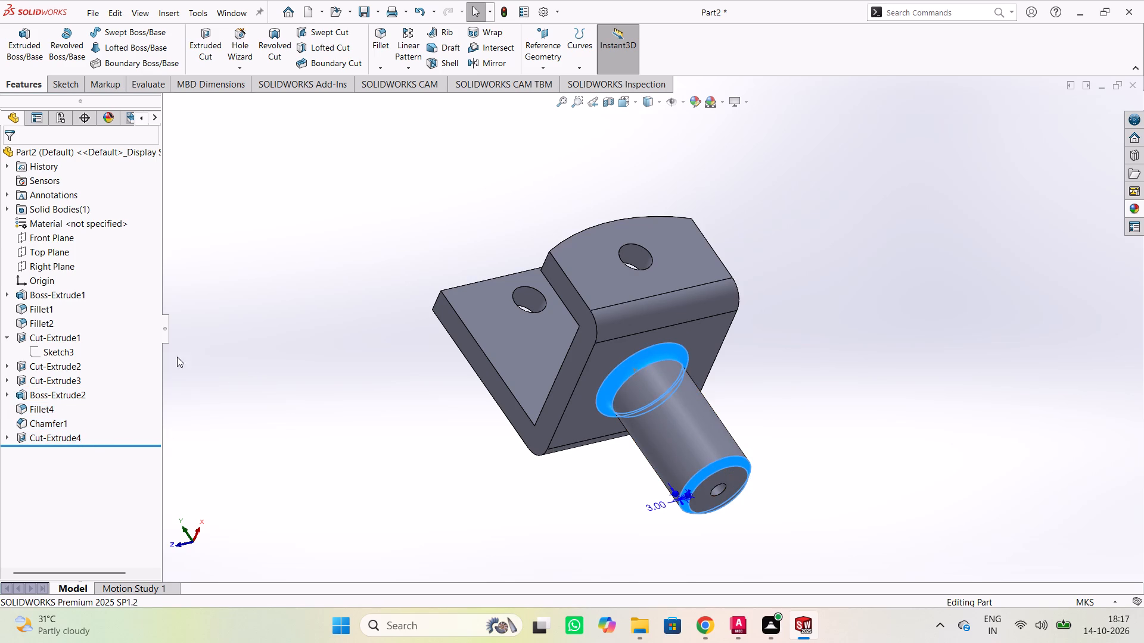
Open the colour appearance settings for all of the bracket's extrusions, fillets, cuts and chamfer together.
click(75, 291)
shift+click(46, 307)
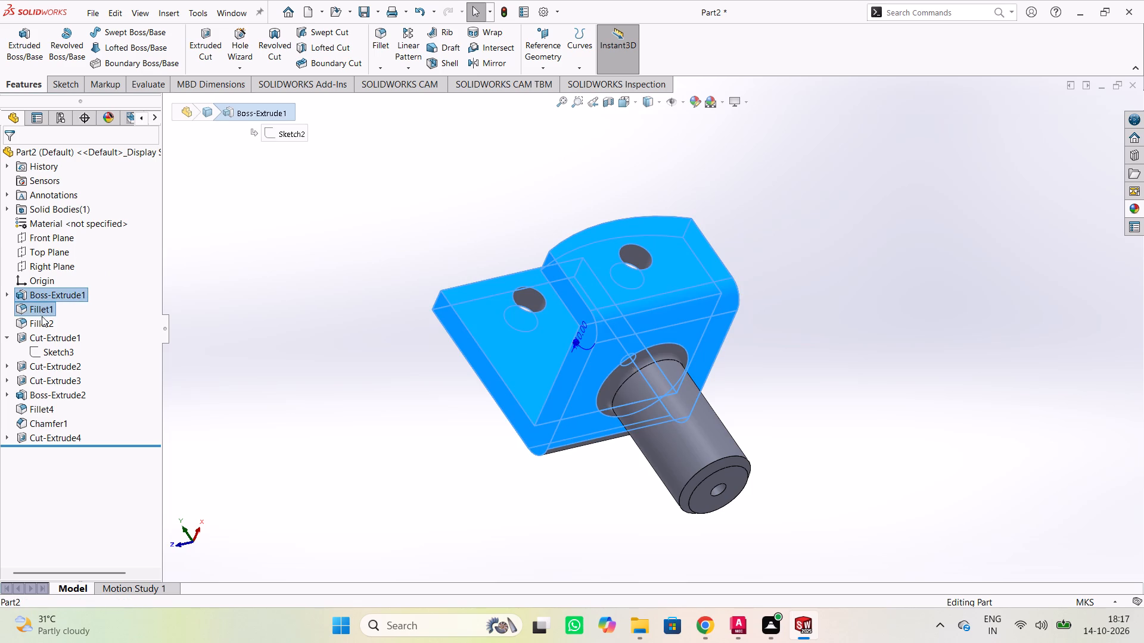
shift+click(42, 317)
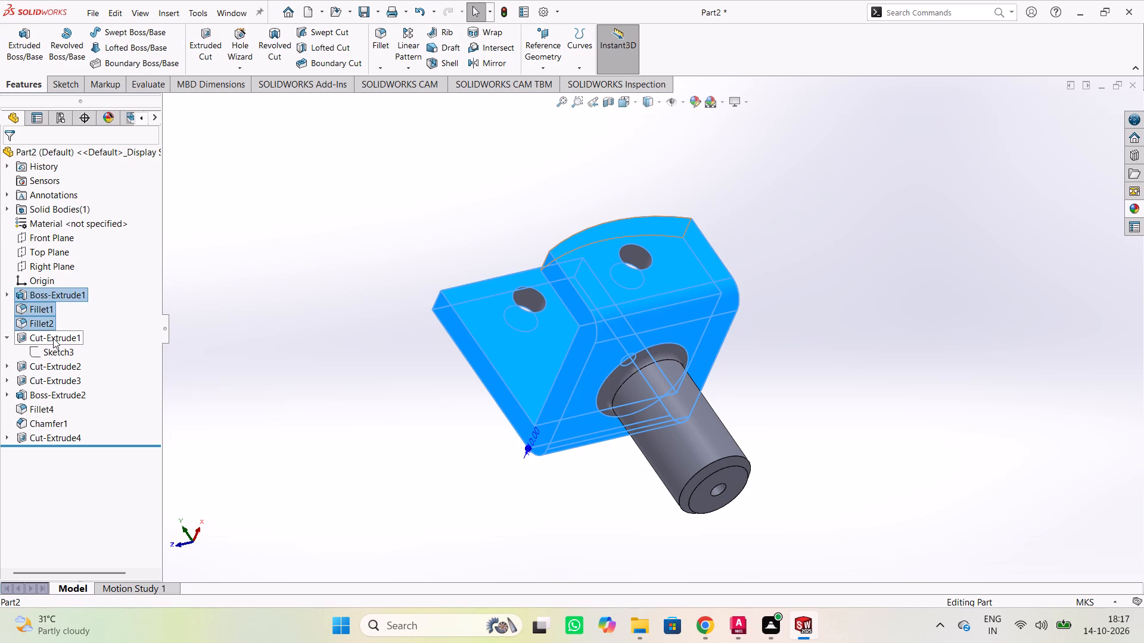
shift+click(53, 338)
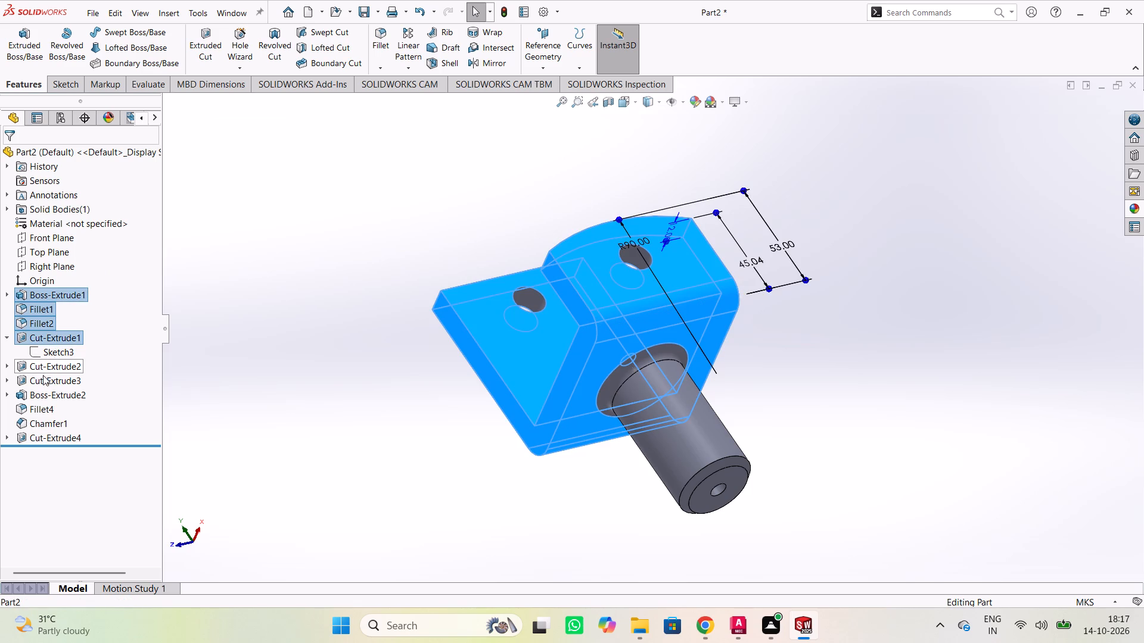
shift+click(43, 369)
shift+click(45, 377)
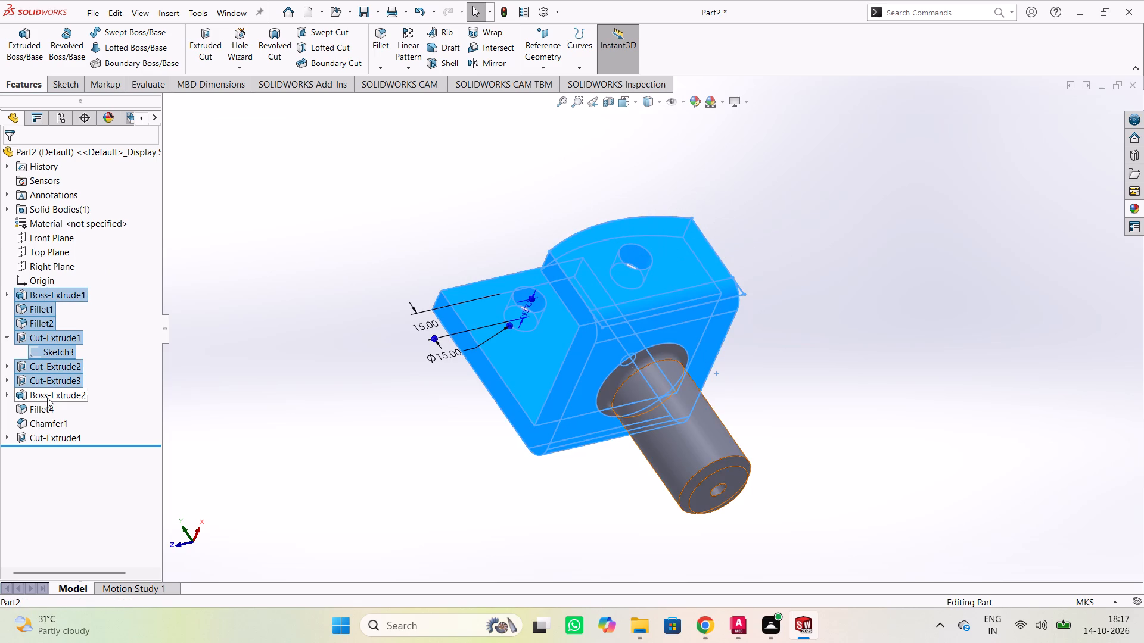
shift+click(47, 398)
shift+click(48, 406)
shift+click(49, 417)
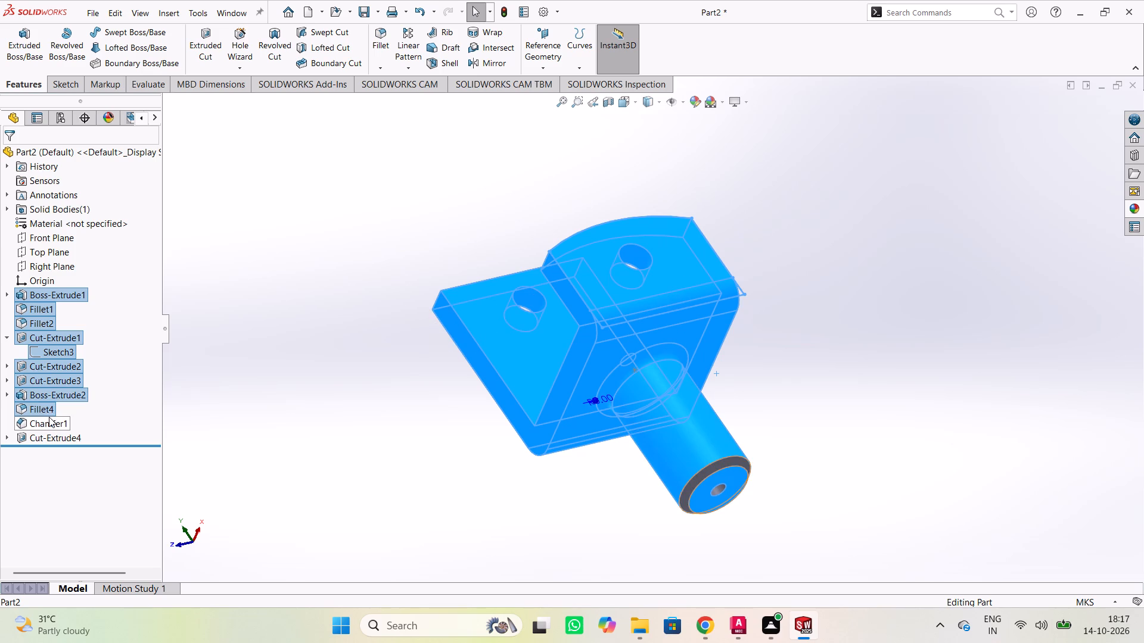
shift+click(57, 438)
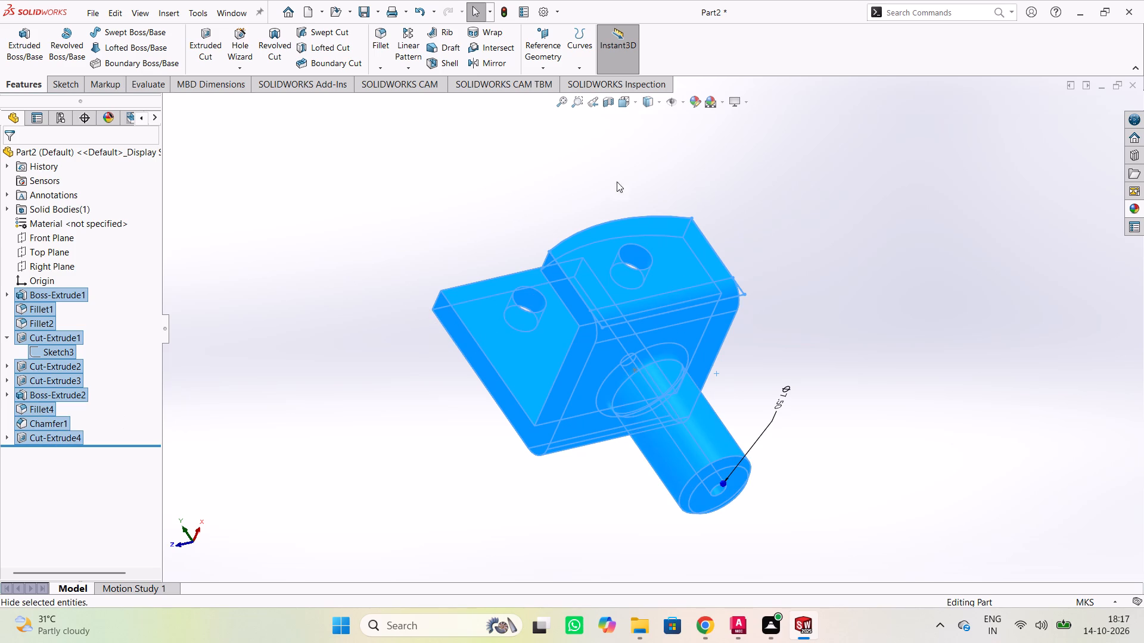
click(698, 98)
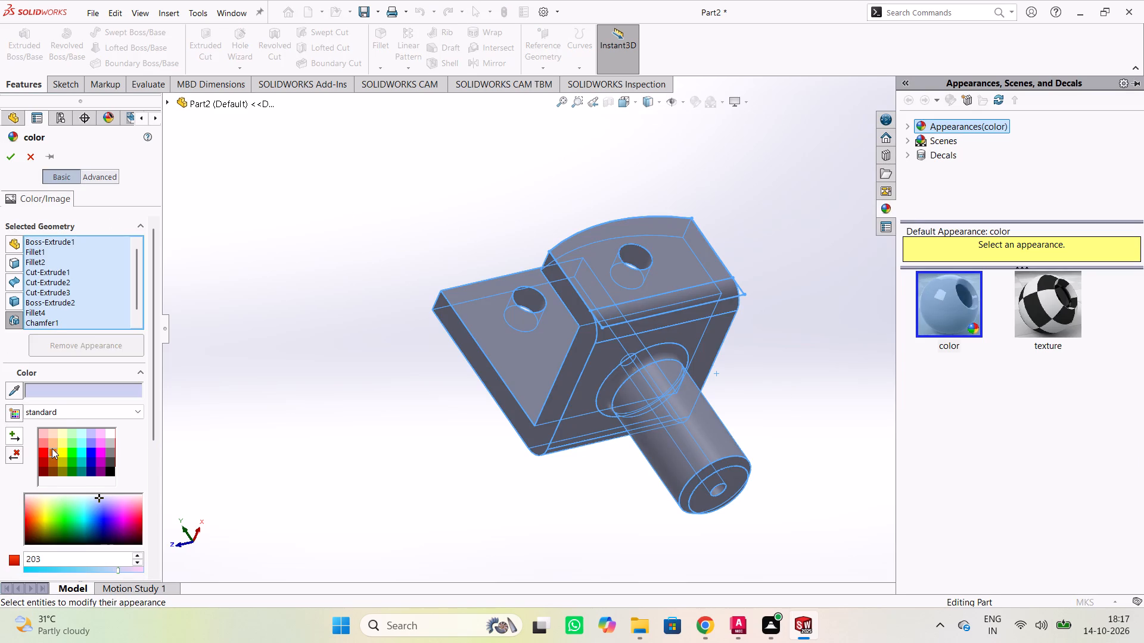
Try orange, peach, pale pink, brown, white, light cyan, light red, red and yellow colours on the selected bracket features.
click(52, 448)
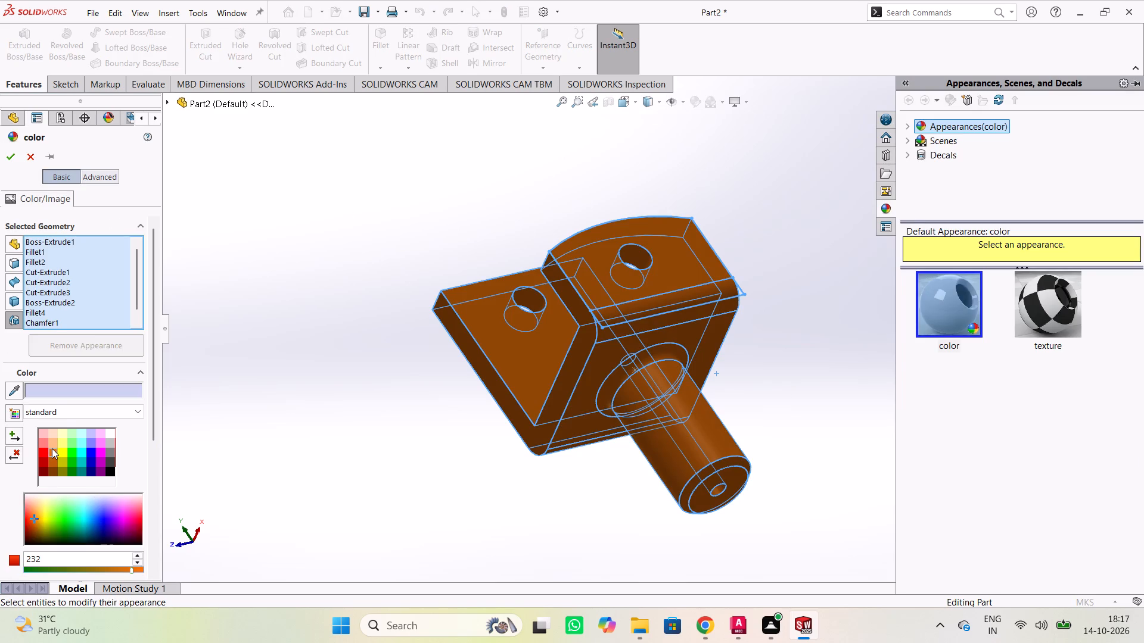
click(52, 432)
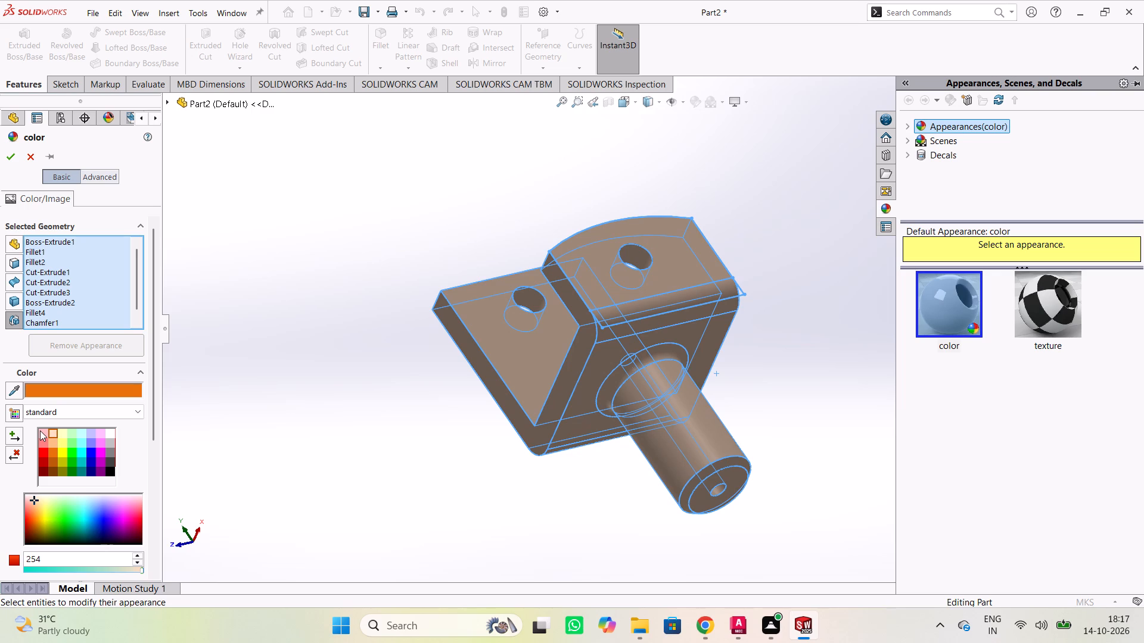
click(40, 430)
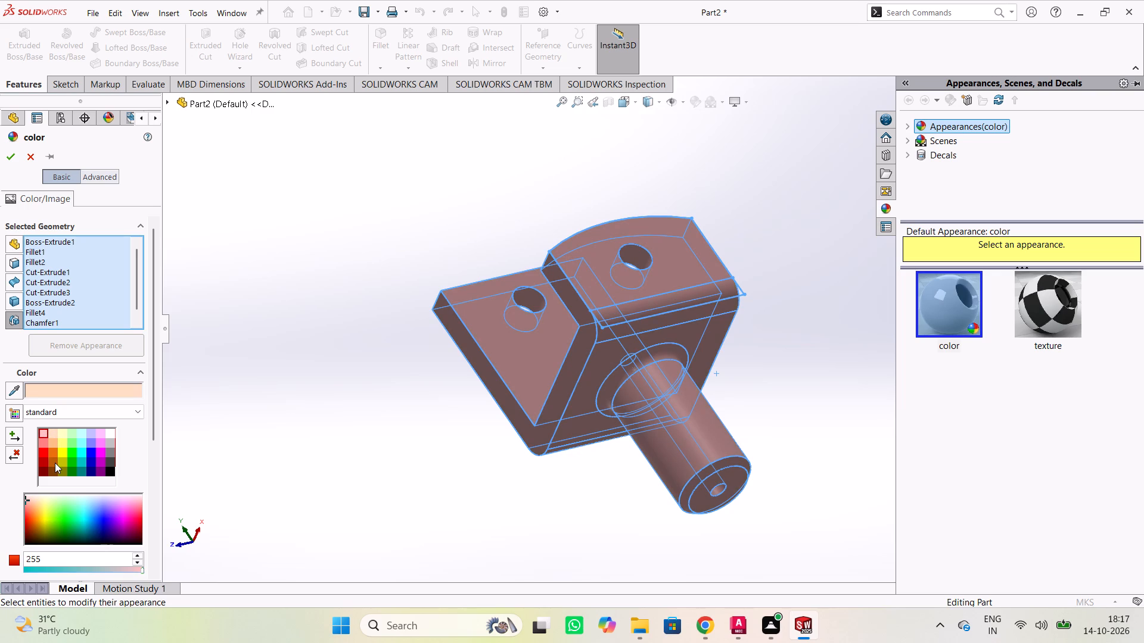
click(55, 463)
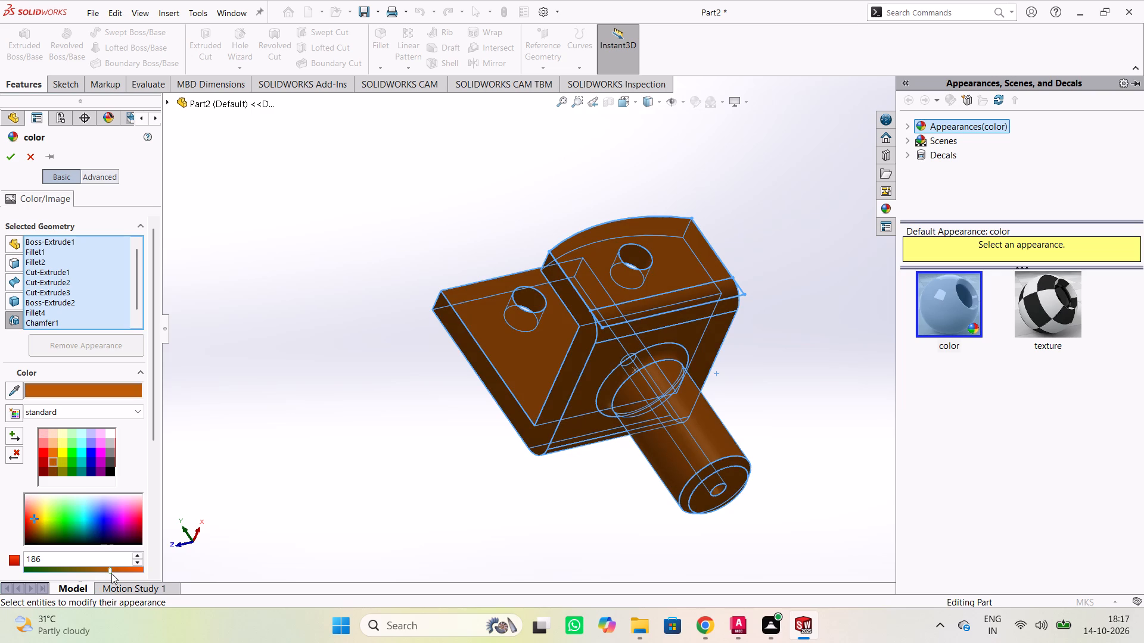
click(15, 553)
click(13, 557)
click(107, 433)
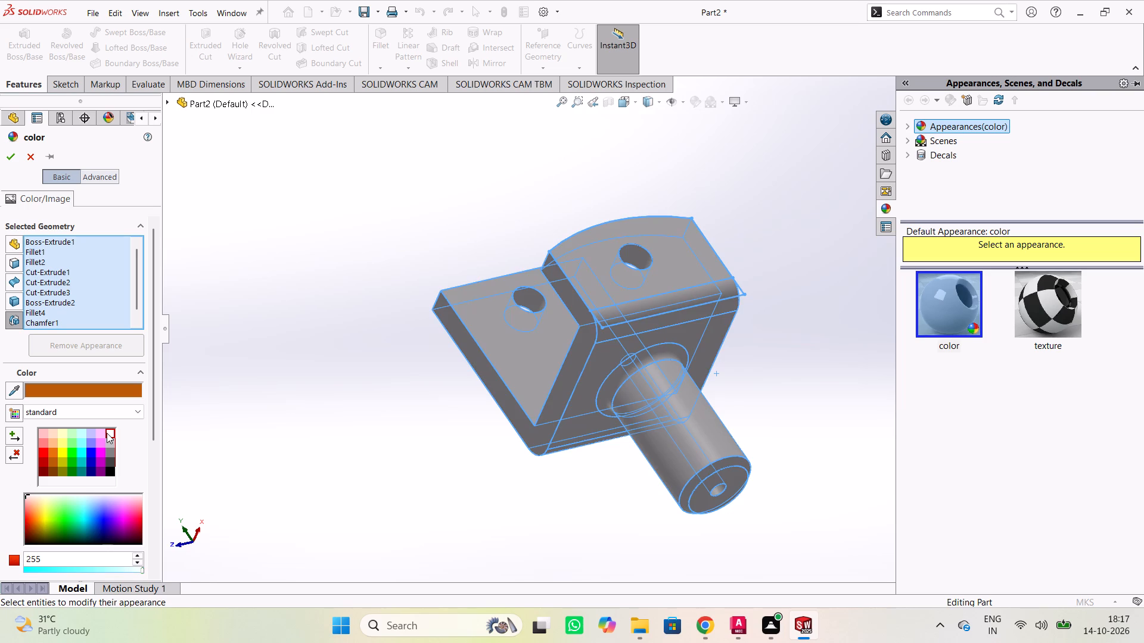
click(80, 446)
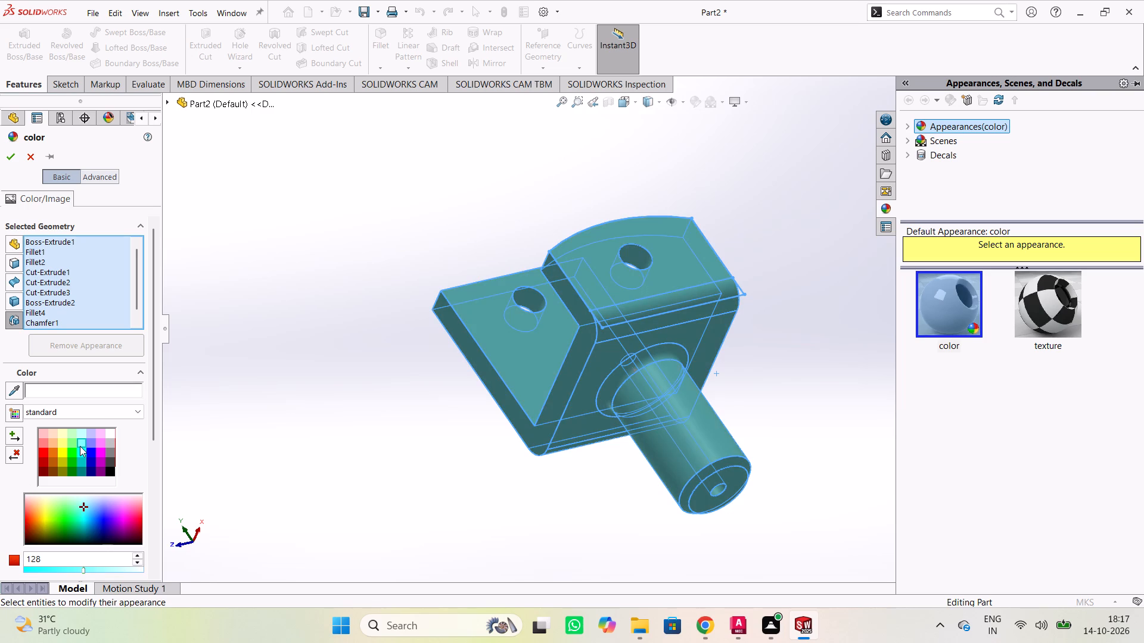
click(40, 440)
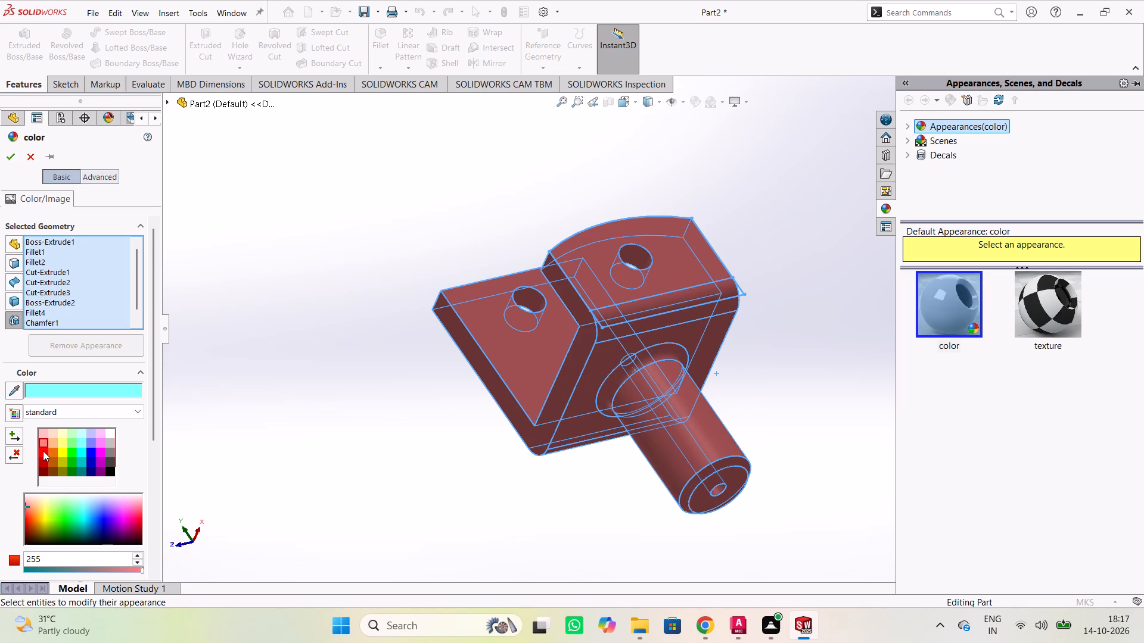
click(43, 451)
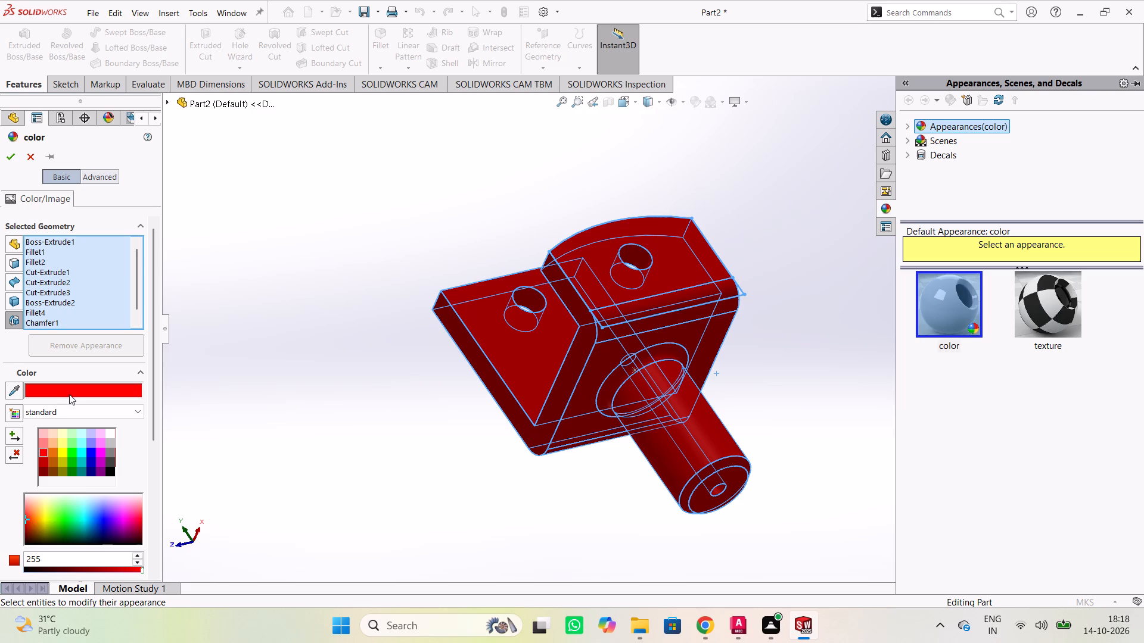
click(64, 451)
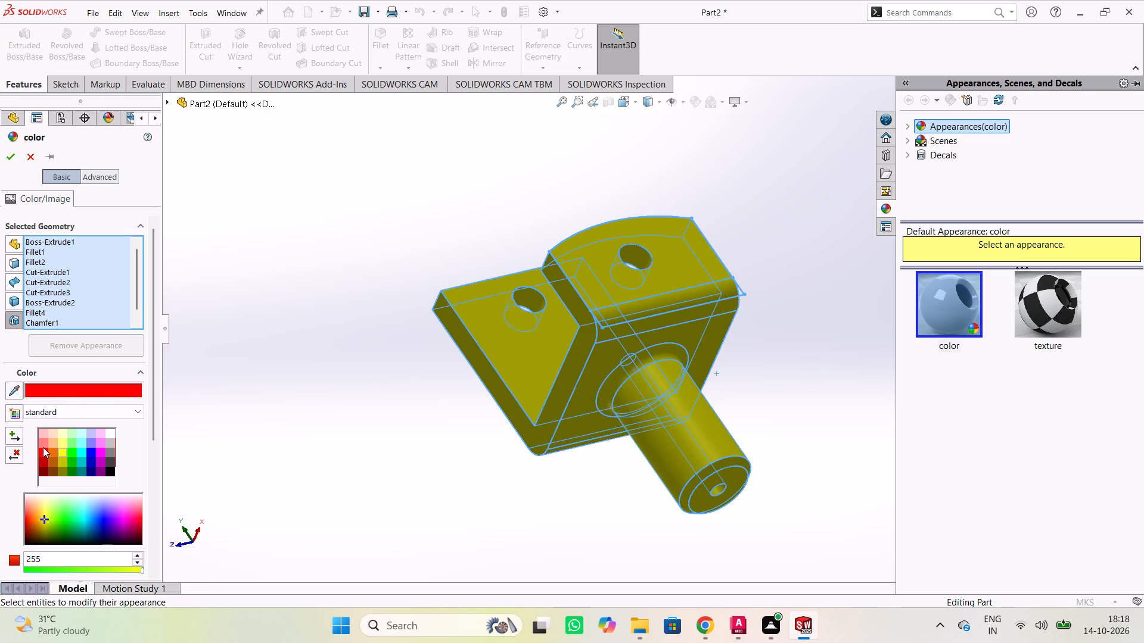
Apply the light red standard colour to all of the selected bracket features.
click(43, 447)
click(307, 365)
click(308, 364)
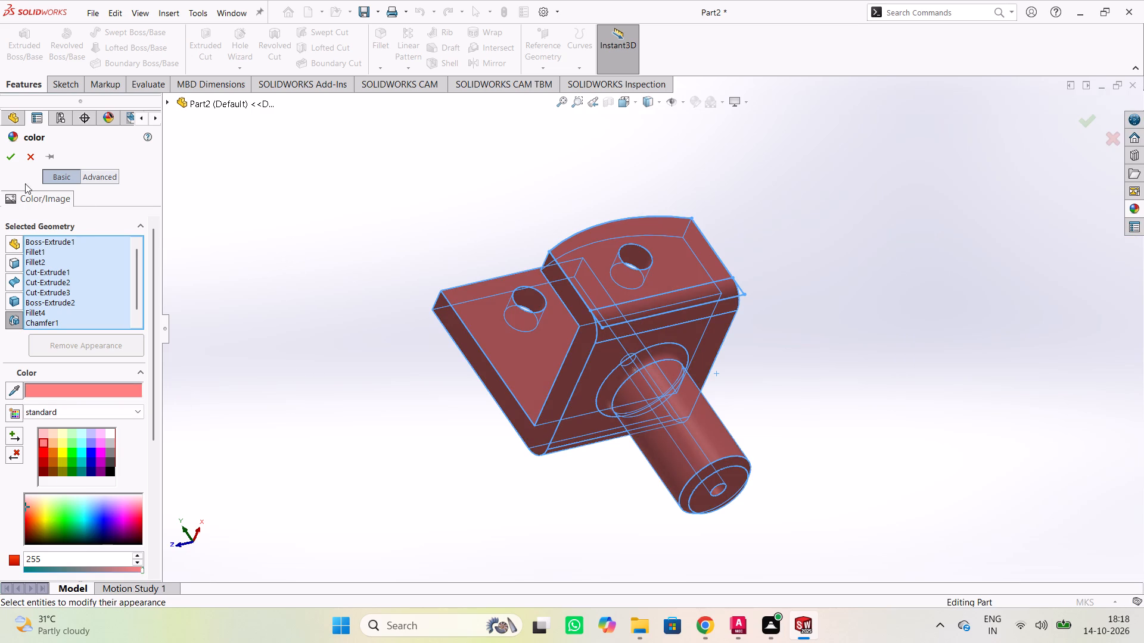
click(10, 151)
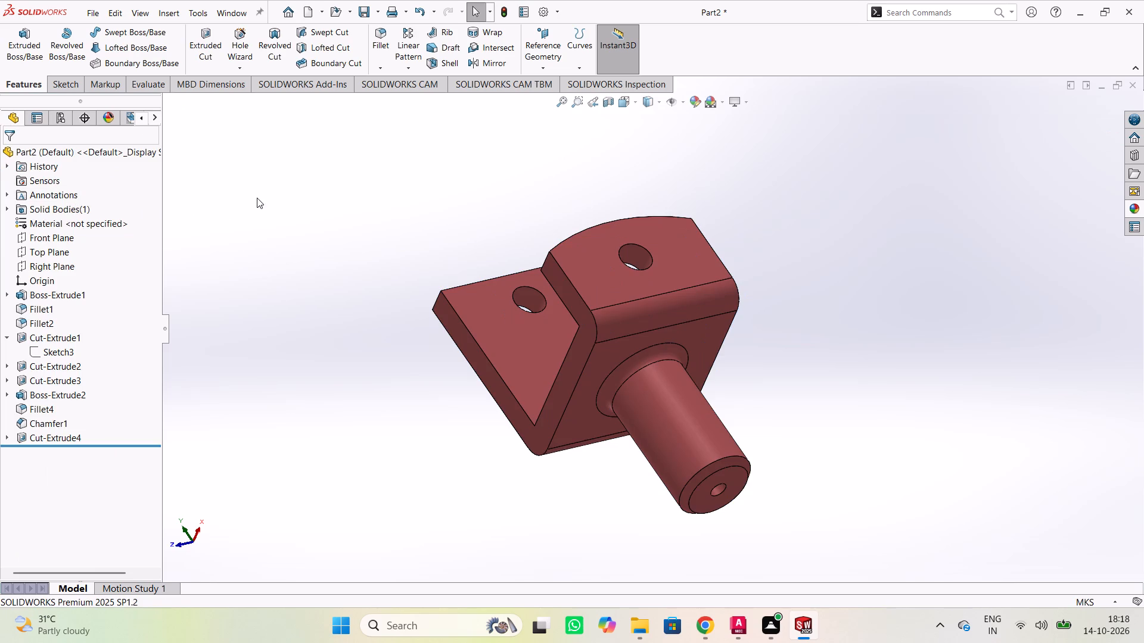
click(257, 198)
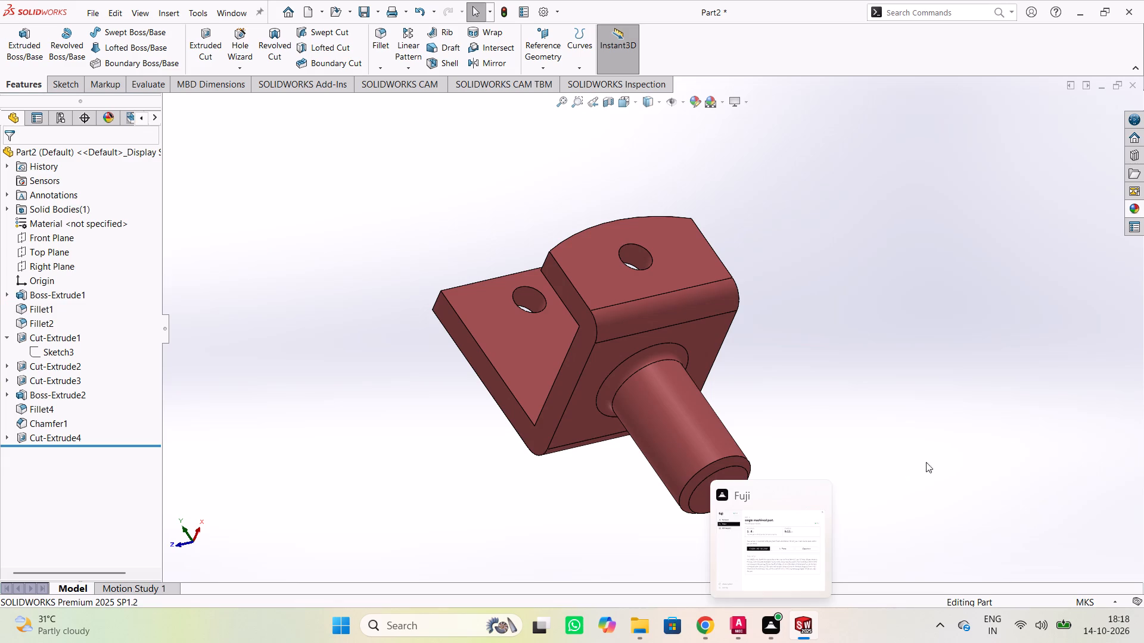
Examine the coloured bracket's boss, arms, holes and inner base face from several oblique angles.
middle_drag(923, 395, 824, 386)
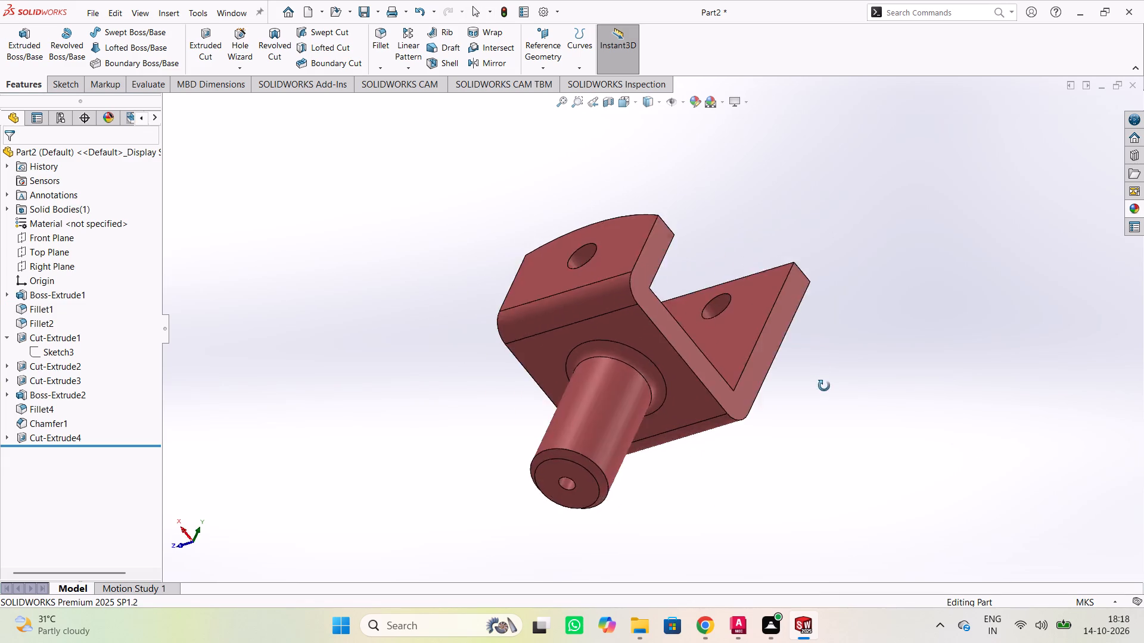
middle_drag(824, 386, 932, 227)
scroll(938, 259, up, 1)
middle_drag(944, 275, 822, 349)
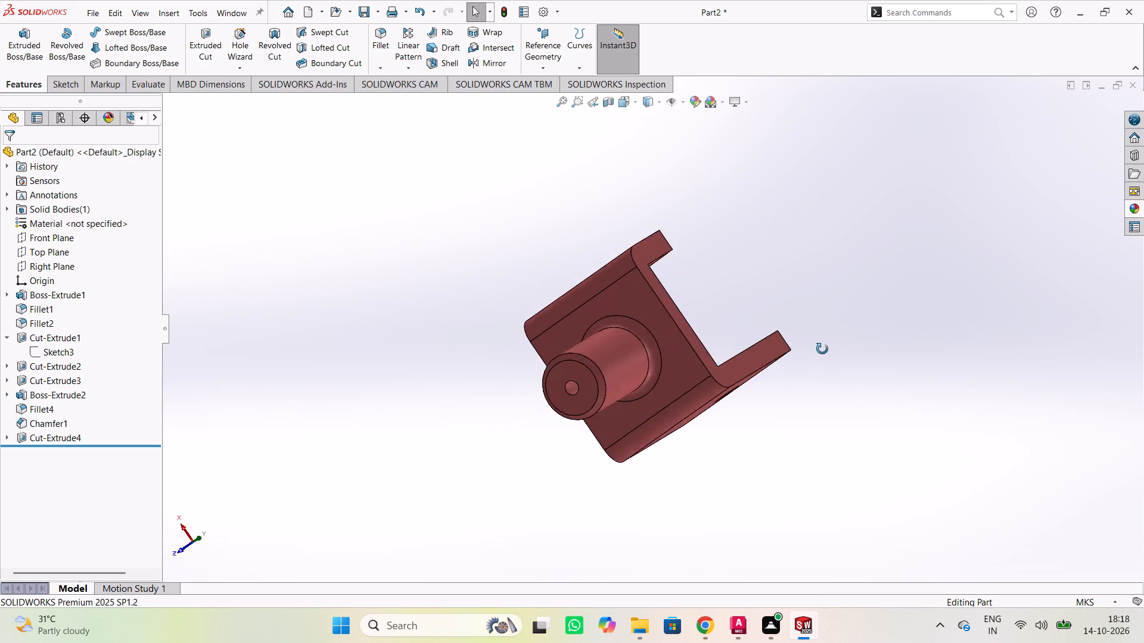
middle_drag(822, 349, 481, 355)
middle_drag(751, 210, 749, 232)
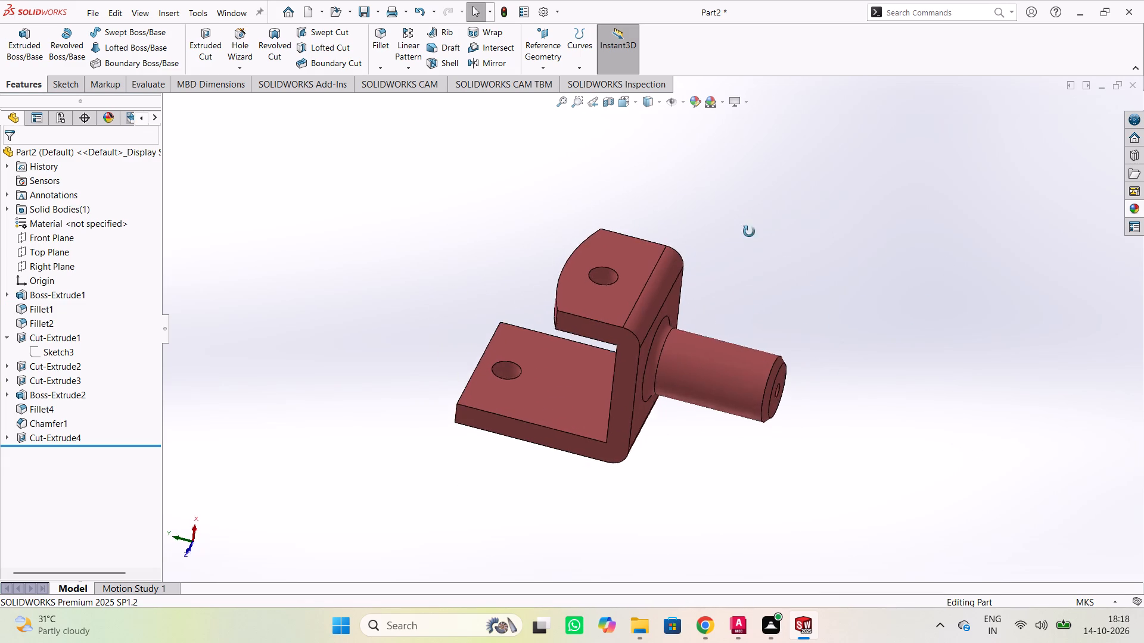
middle_drag(749, 232, 969, 330)
middle_drag(972, 260, 766, 268)
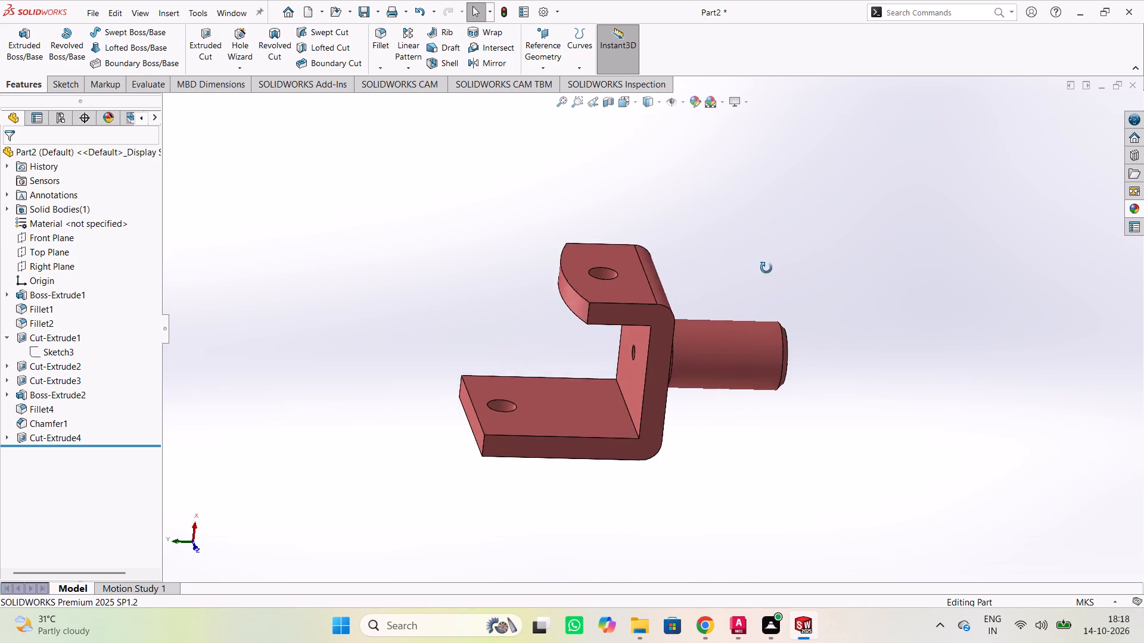
Examine the finished light red bracket from all sides, including the chamfered boss and its bore, the base fillet, both arms and their holes.
middle_drag(766, 268, 796, 224)
middle_drag(926, 294, 797, 308)
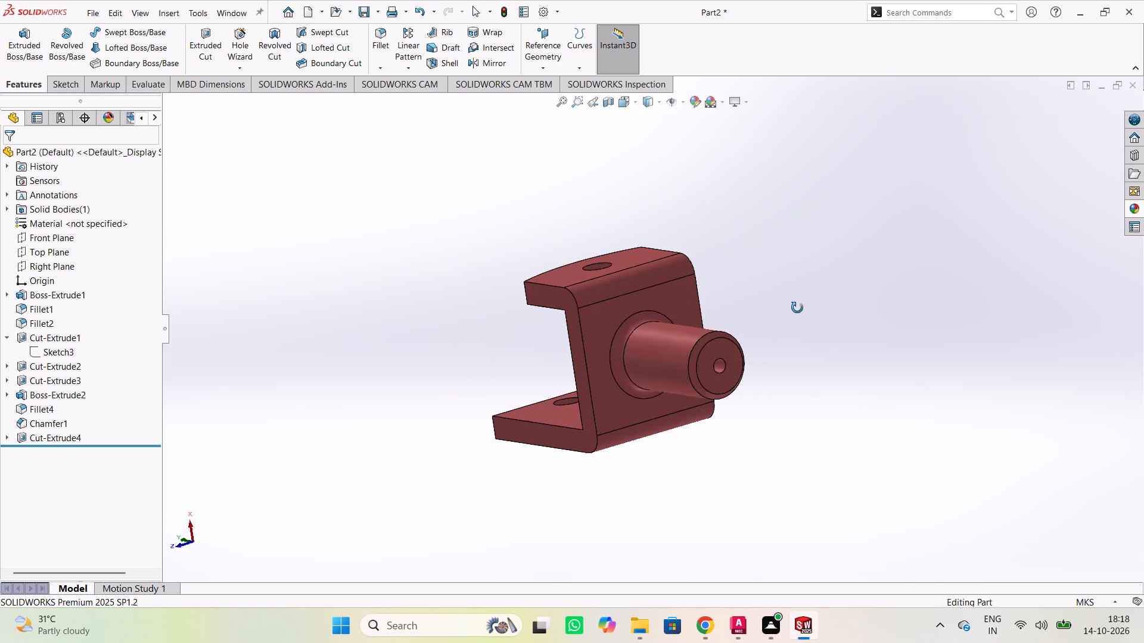
middle_drag(797, 308, 978, 289)
middle_drag(447, 234, 448, 234)
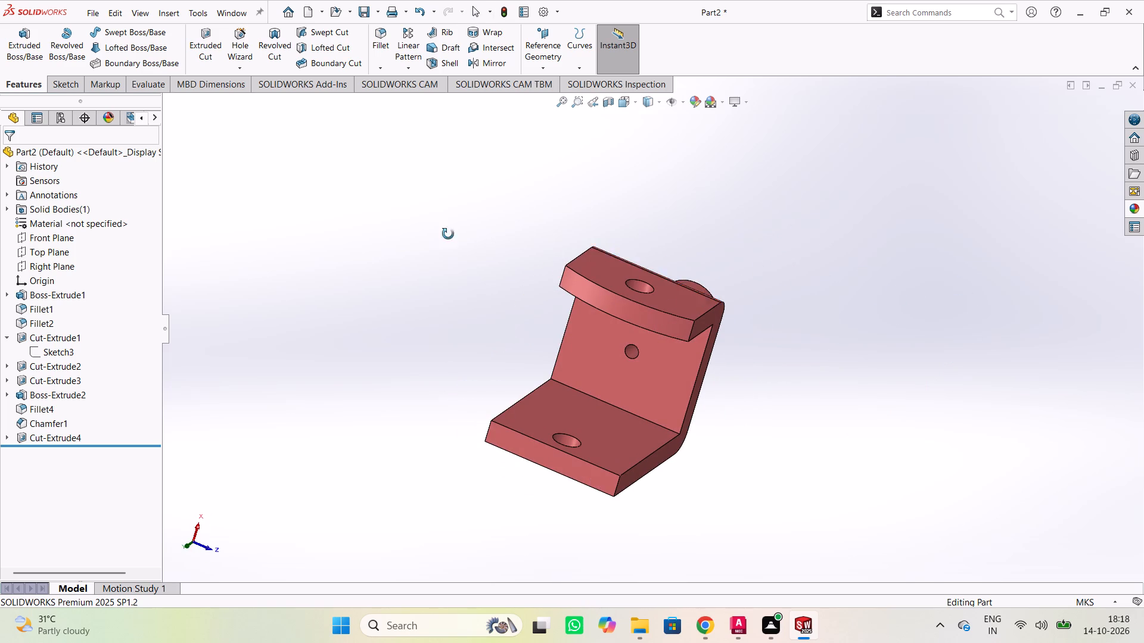
middle_drag(448, 234, 934, 304)
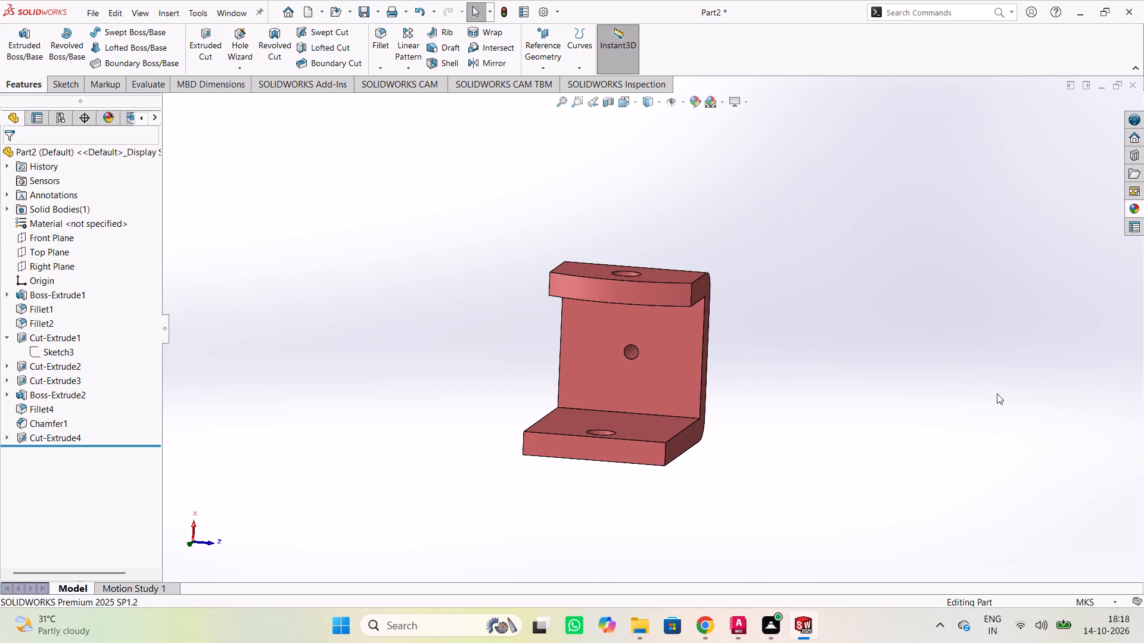
middle_drag(997, 394, 708, 259)
scroll(820, 405, down, 1)
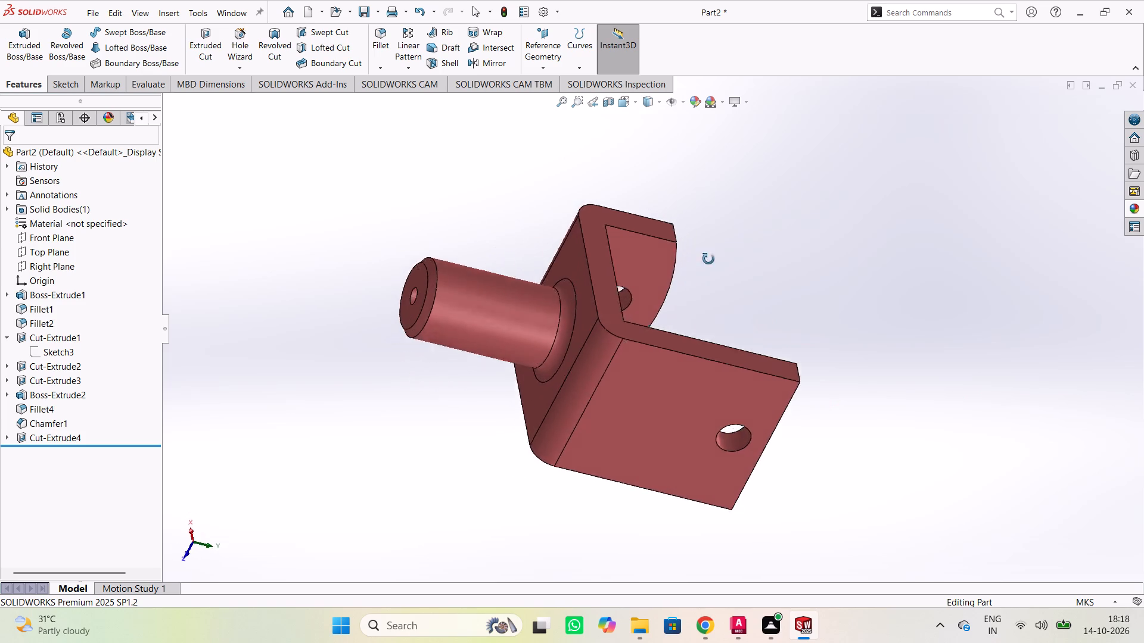
middle_drag(708, 259, 717, 352)
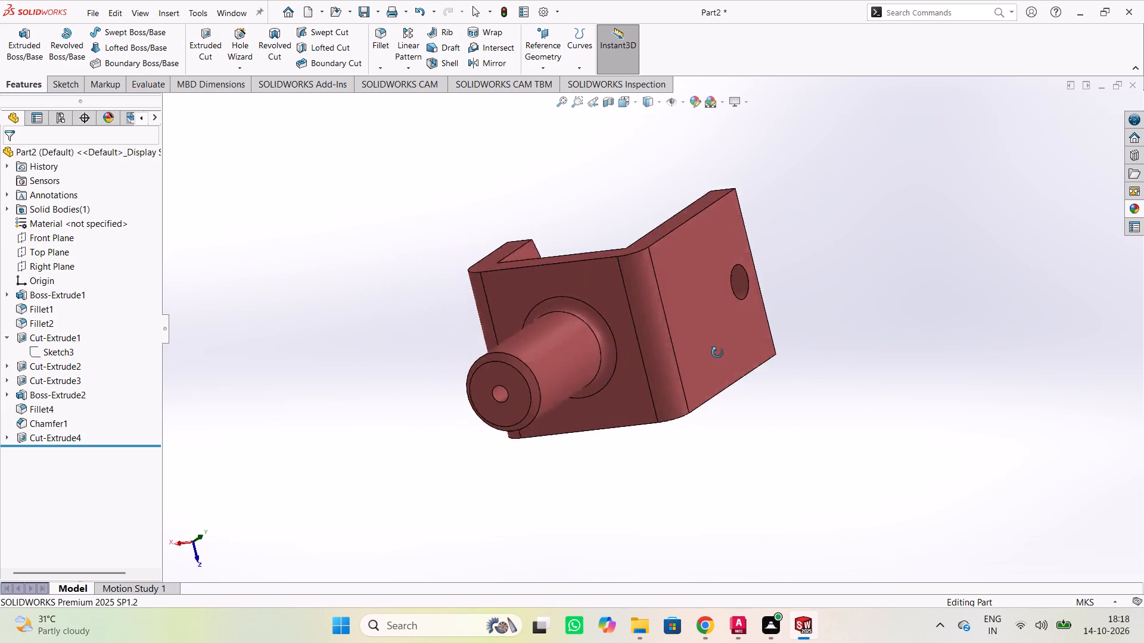
middle_drag(717, 352, 605, 455)
middle_drag(810, 207, 901, 266)
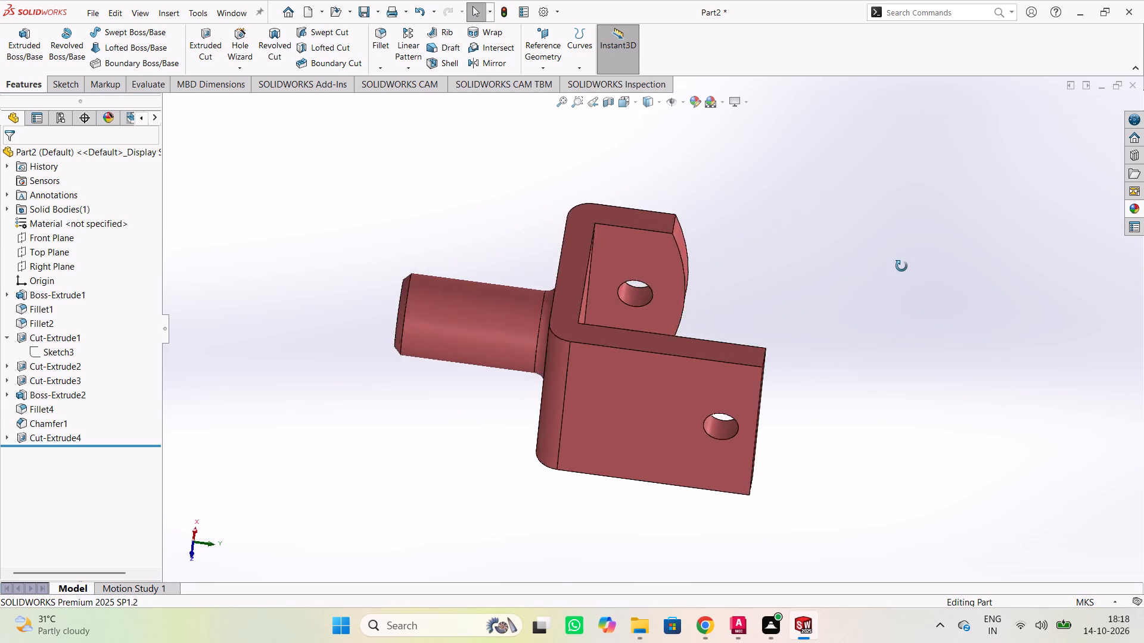
middle_drag(901, 266, 903, 397)
middle_drag(786, 192, 809, 272)
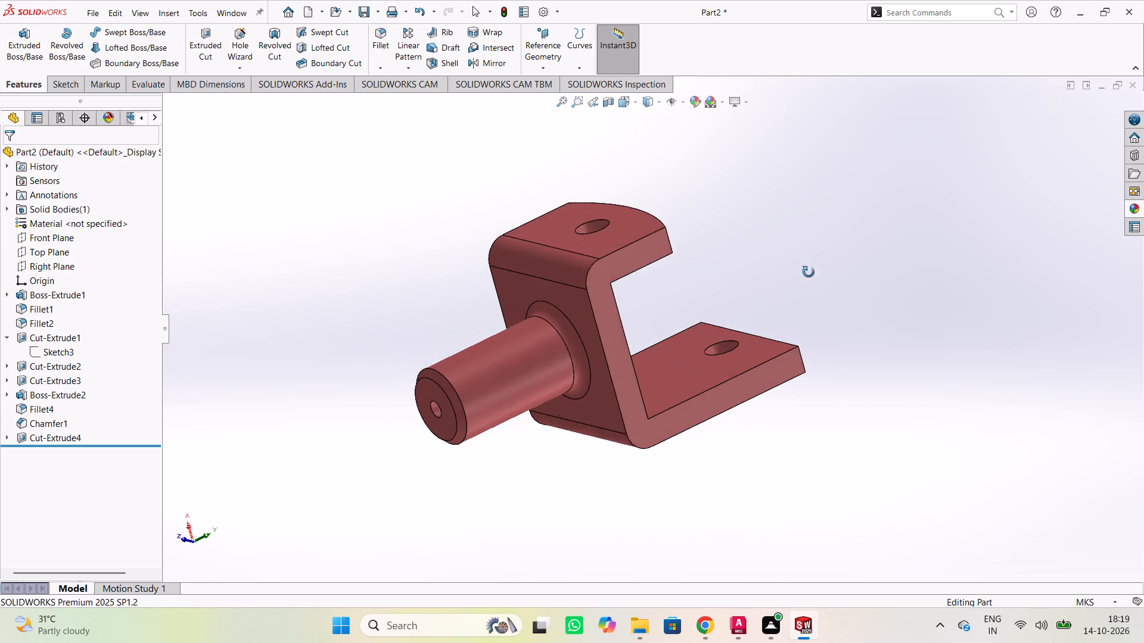
middle_drag(809, 272, 811, 304)
middle_drag(662, 161, 770, 254)
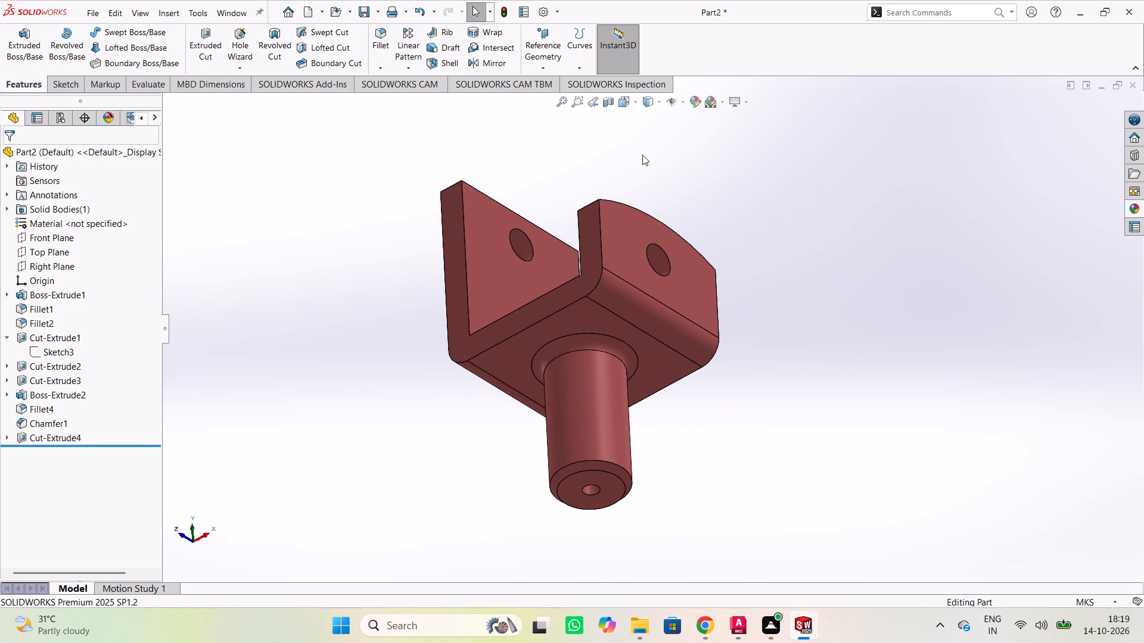
middle_drag(642, 154, 869, 248)
middle_drag(732, 192, 925, 254)
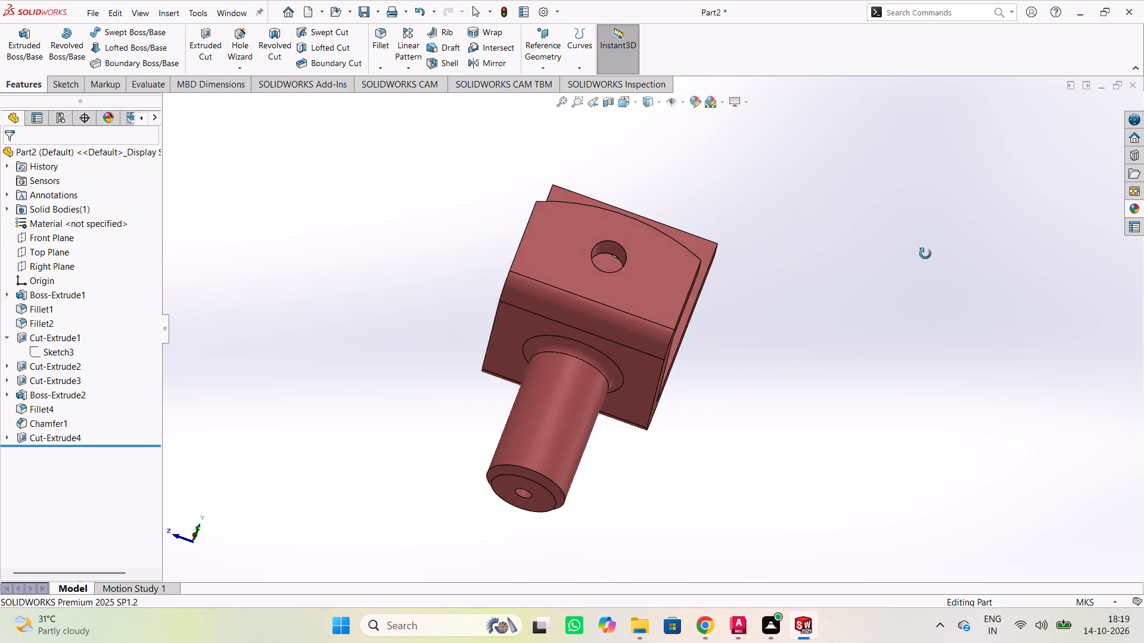
middle_drag(925, 254, 934, 264)
middle_drag(433, 177, 971, 282)
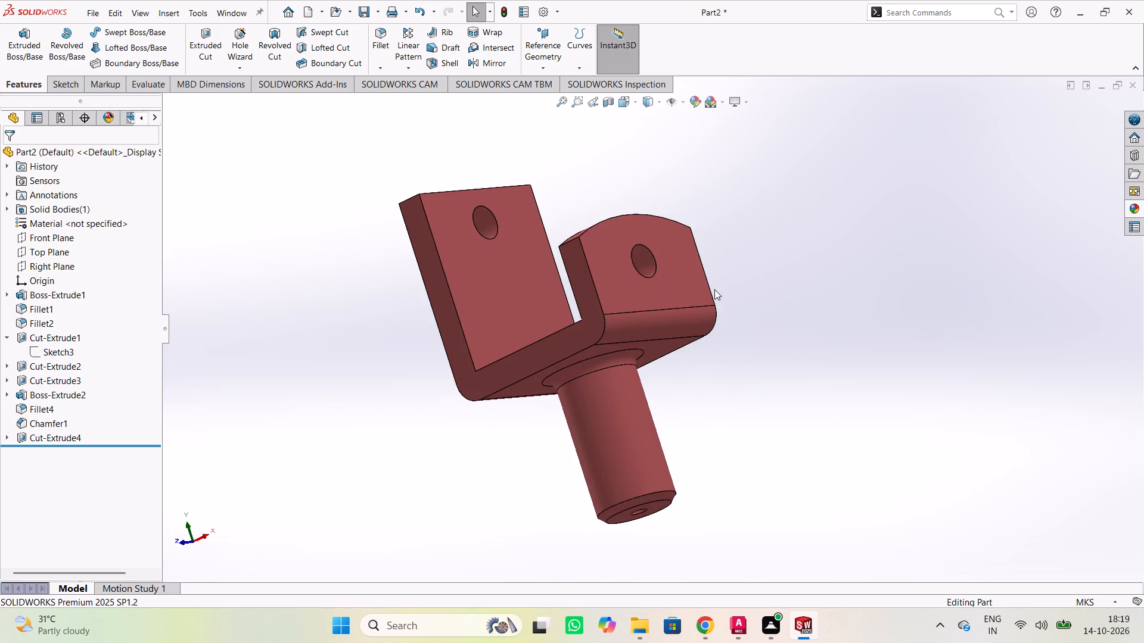
middle_drag(355, 202, 914, 266)
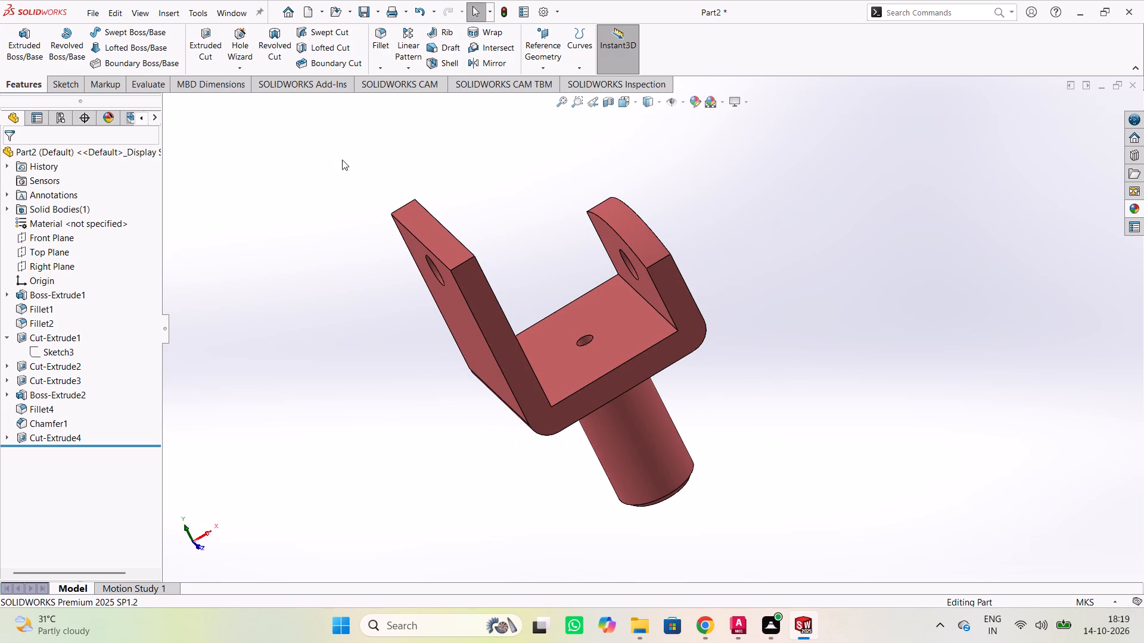
middle_drag(331, 151, 915, 243)
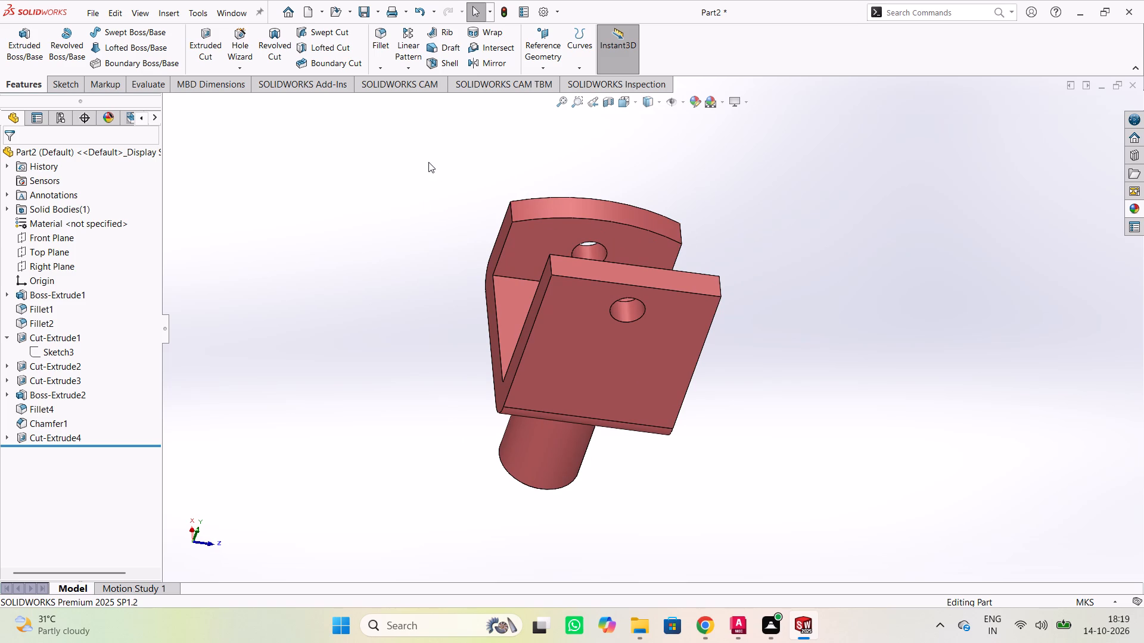
middle_drag(428, 162, 916, 317)
middle_drag(446, 196, 598, 292)
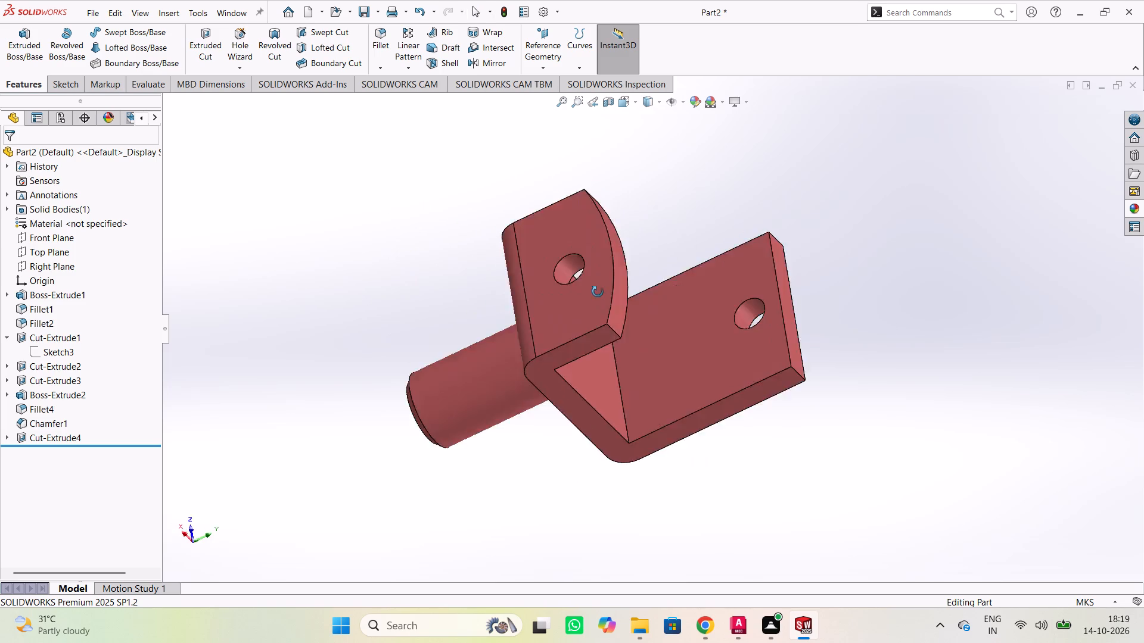
middle_drag(598, 292, 750, 267)
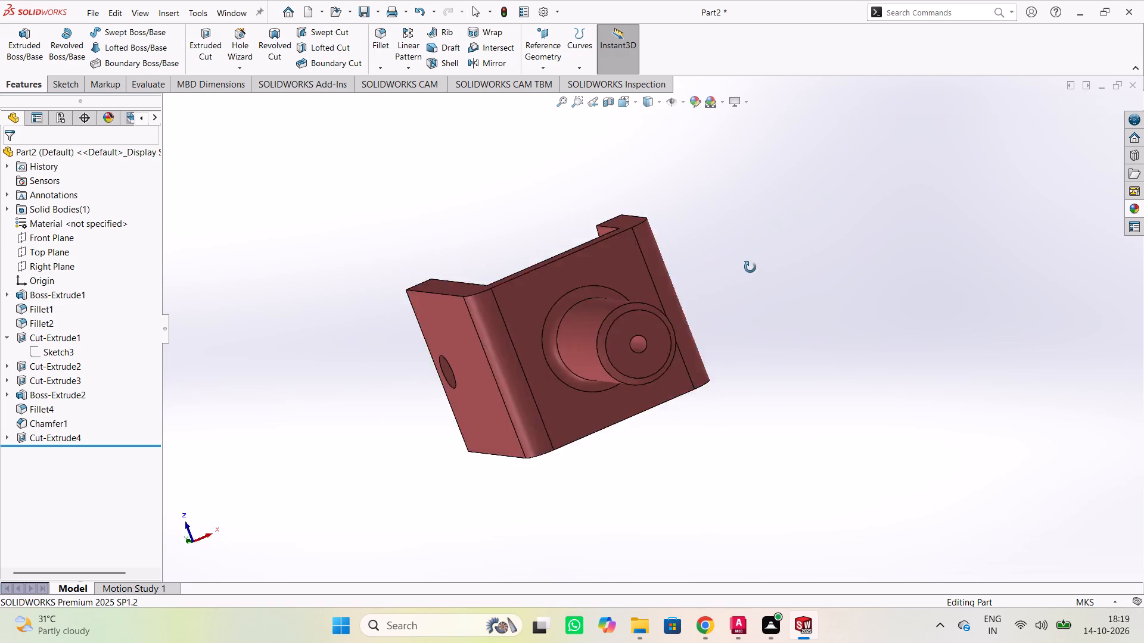
middle_drag(750, 267, 816, 237)
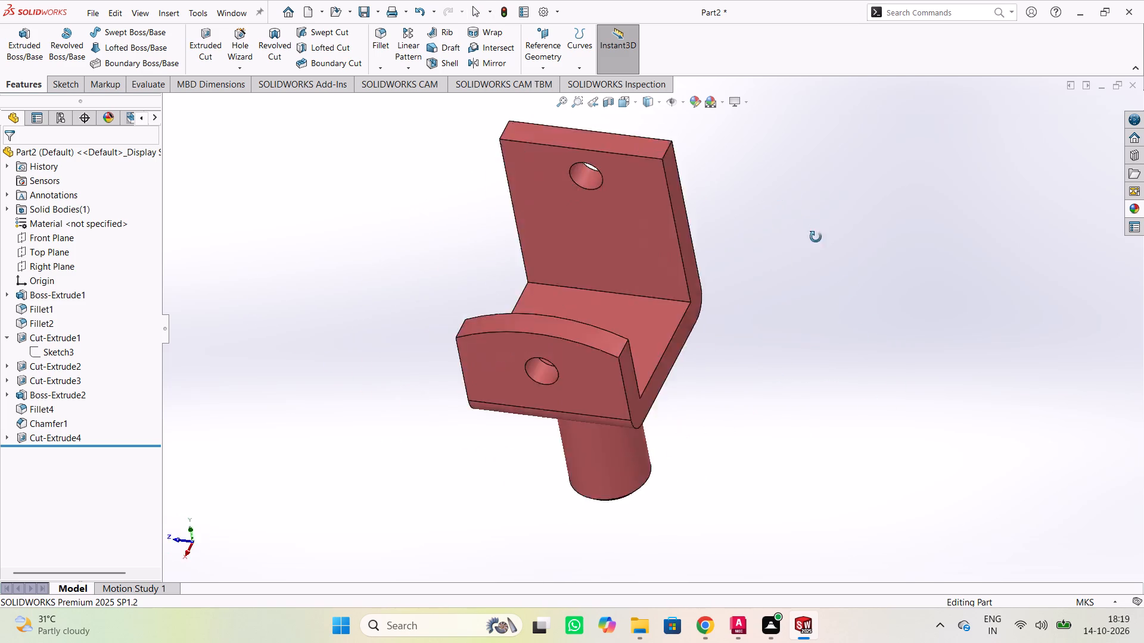
middle_drag(816, 237, 826, 183)
middle_drag(1002, 201, 993, 292)
middle_drag(848, 341, 583, 169)
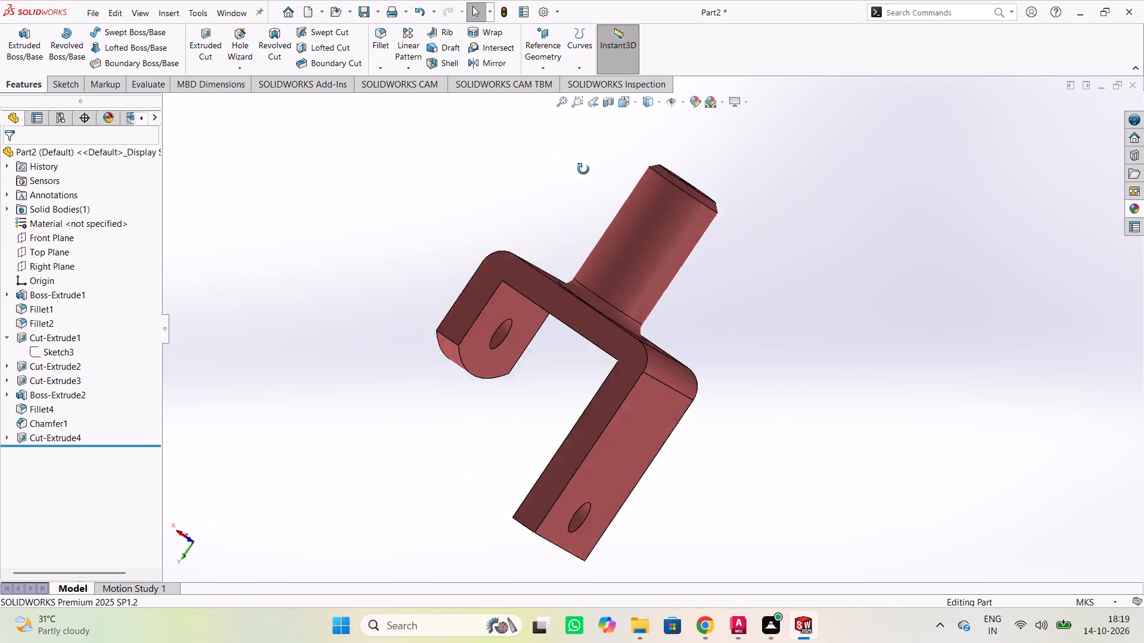
middle_drag(583, 169, 761, 154)
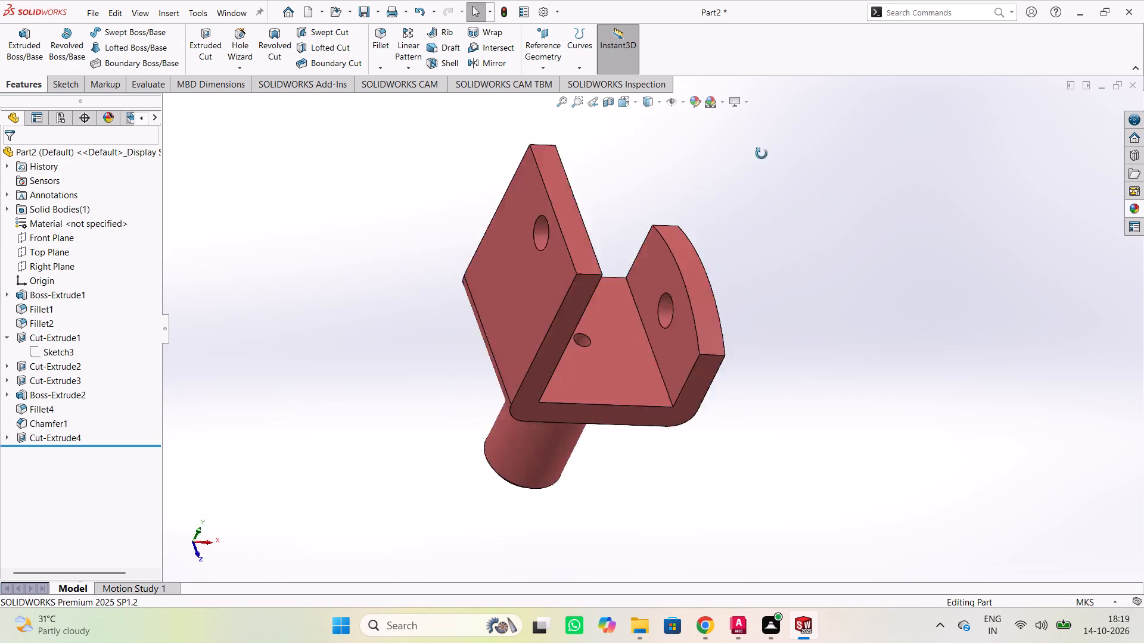
middle_drag(761, 154, 963, 304)
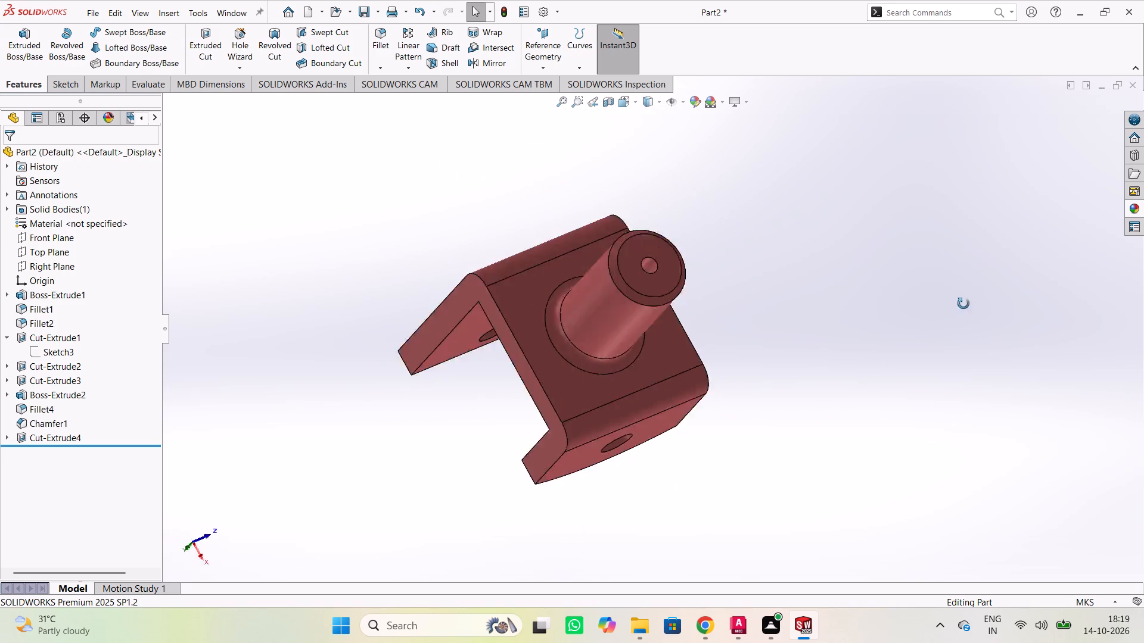
middle_drag(963, 304, 509, 301)
middle_drag(927, 257, 769, 154)
middle_drag(881, 154, 596, 282)
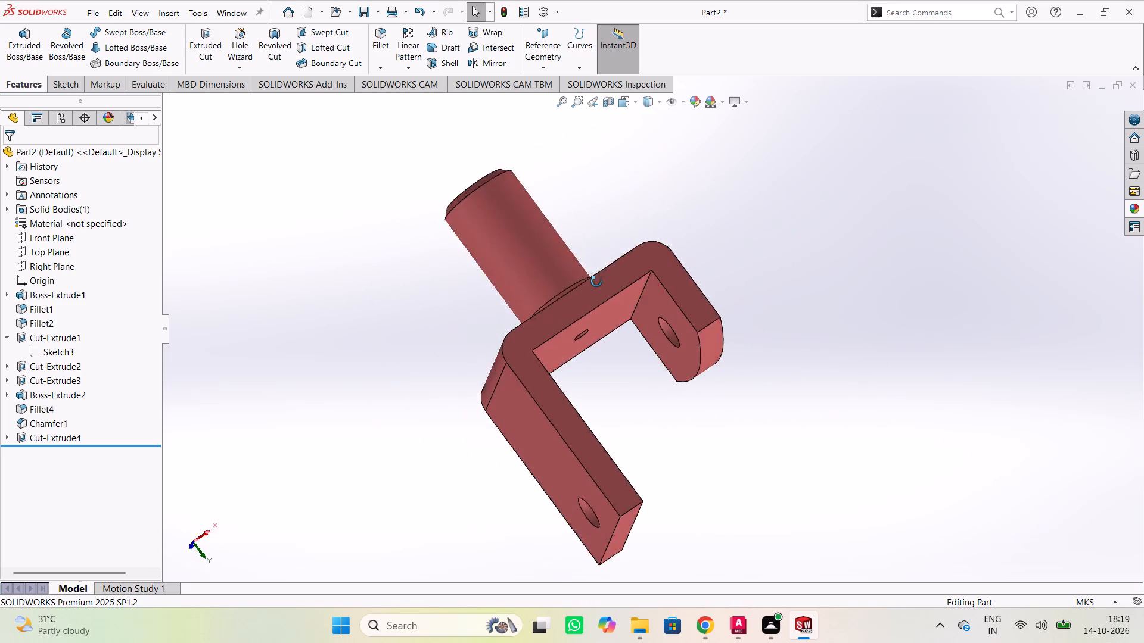
middle_drag(596, 282, 948, 358)
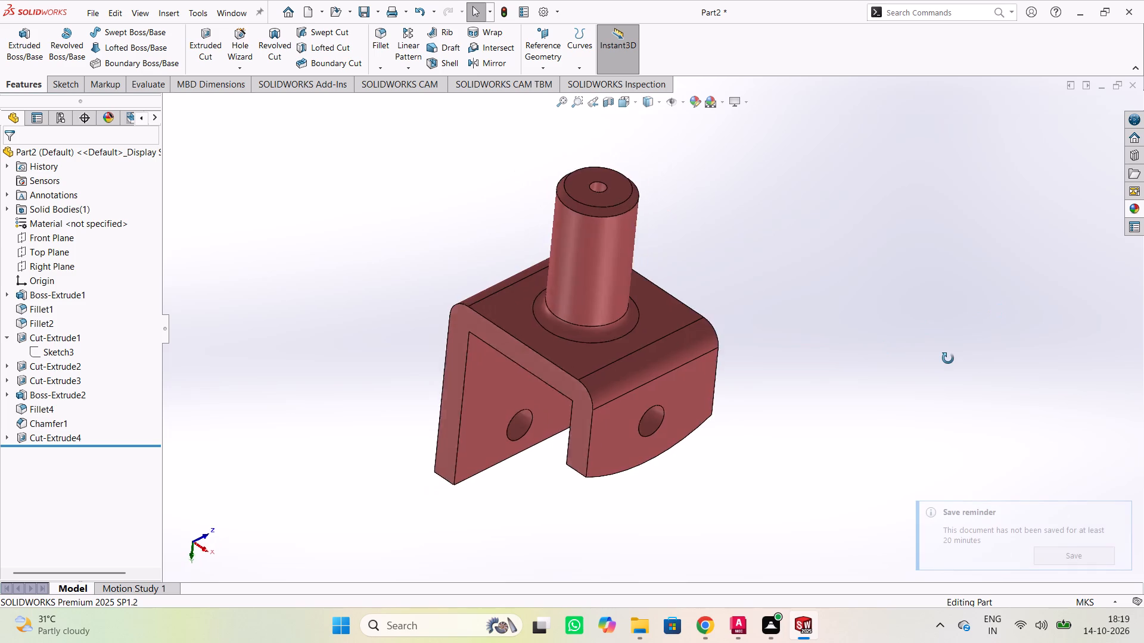
middle_drag(948, 358, 854, 316)
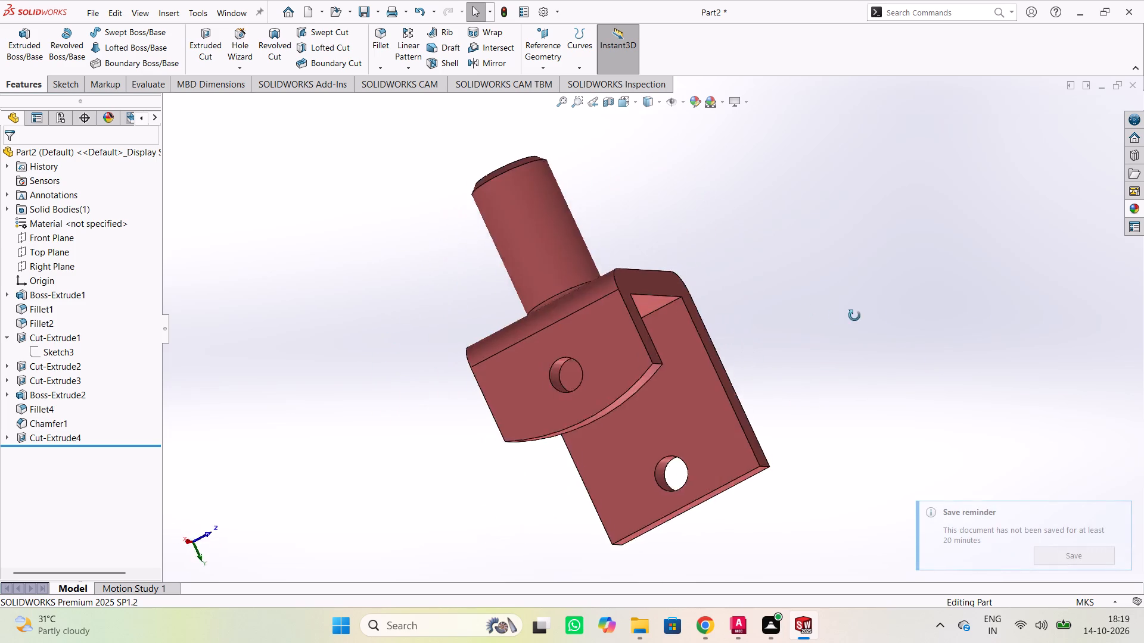
middle_drag(854, 316, 430, 377)
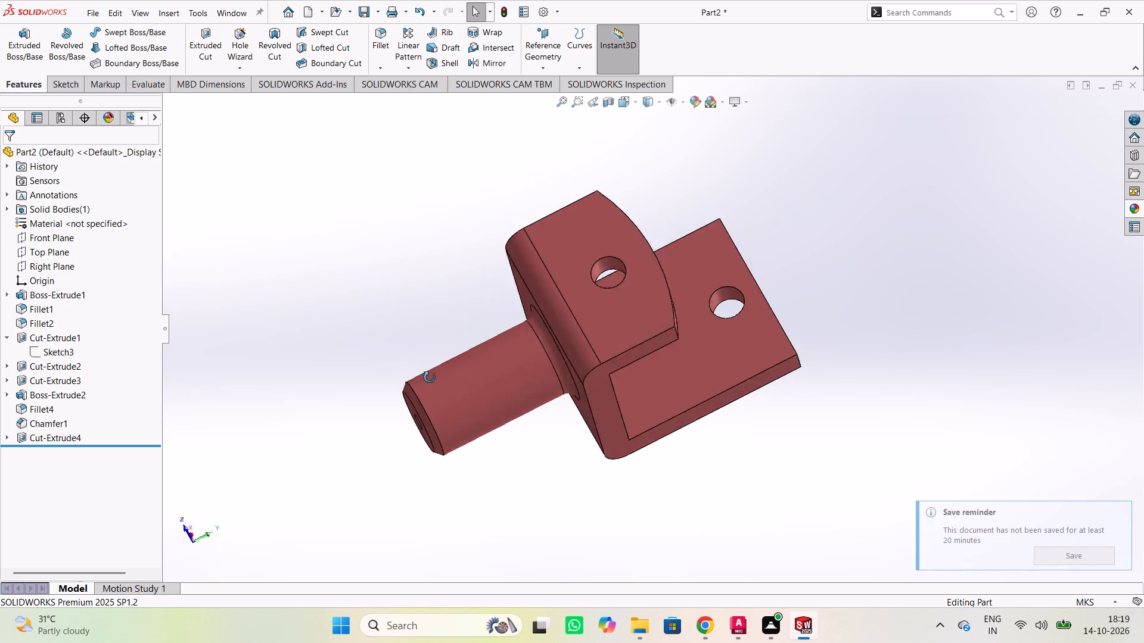
middle_drag(430, 377, 778, 464)
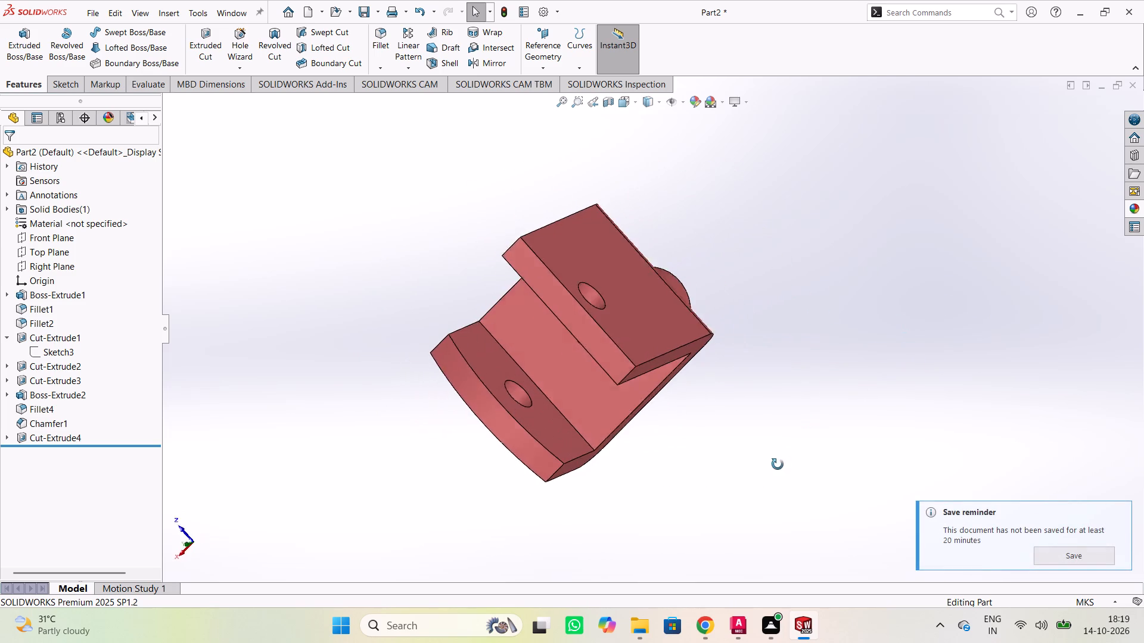
middle_drag(778, 464, 961, 387)
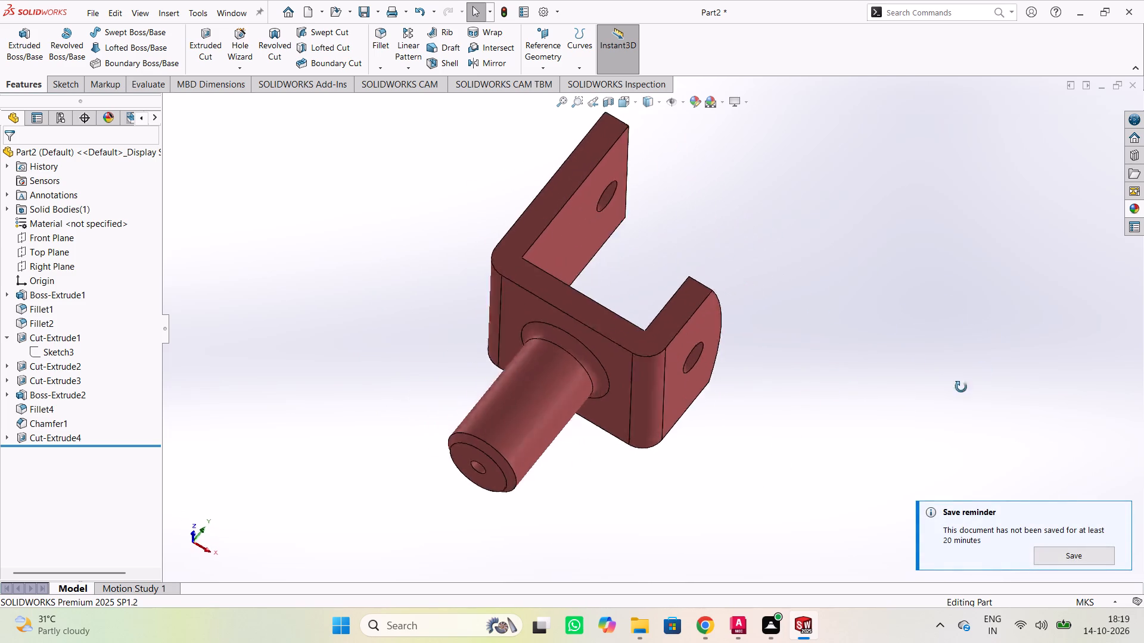
middle_drag(961, 387, 864, 341)
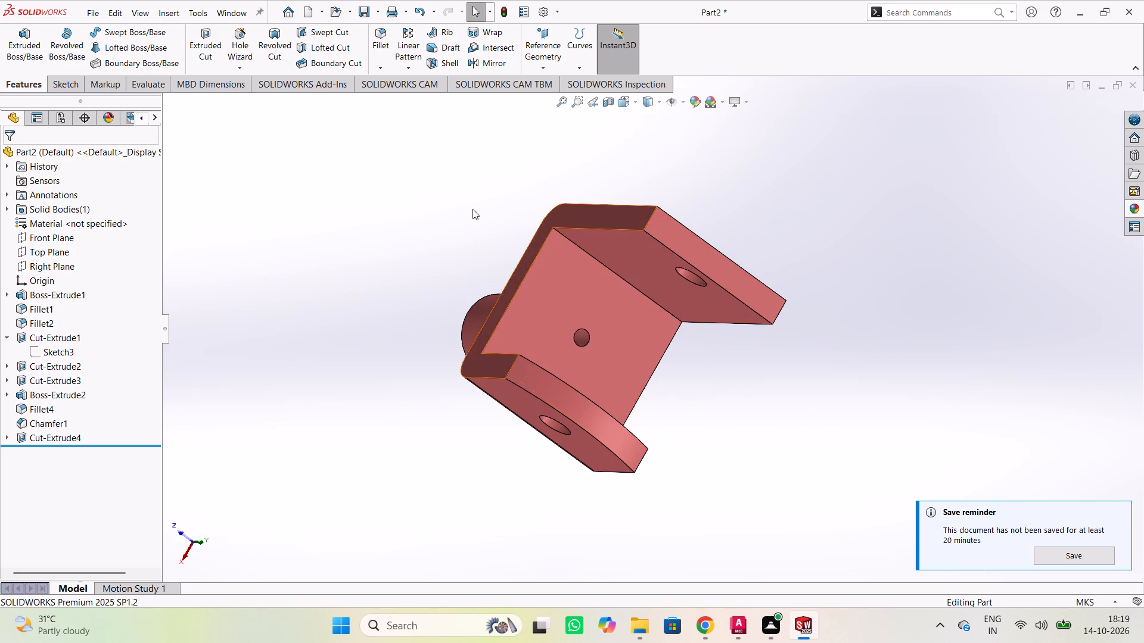
middle_drag(421, 178, 832, 474)
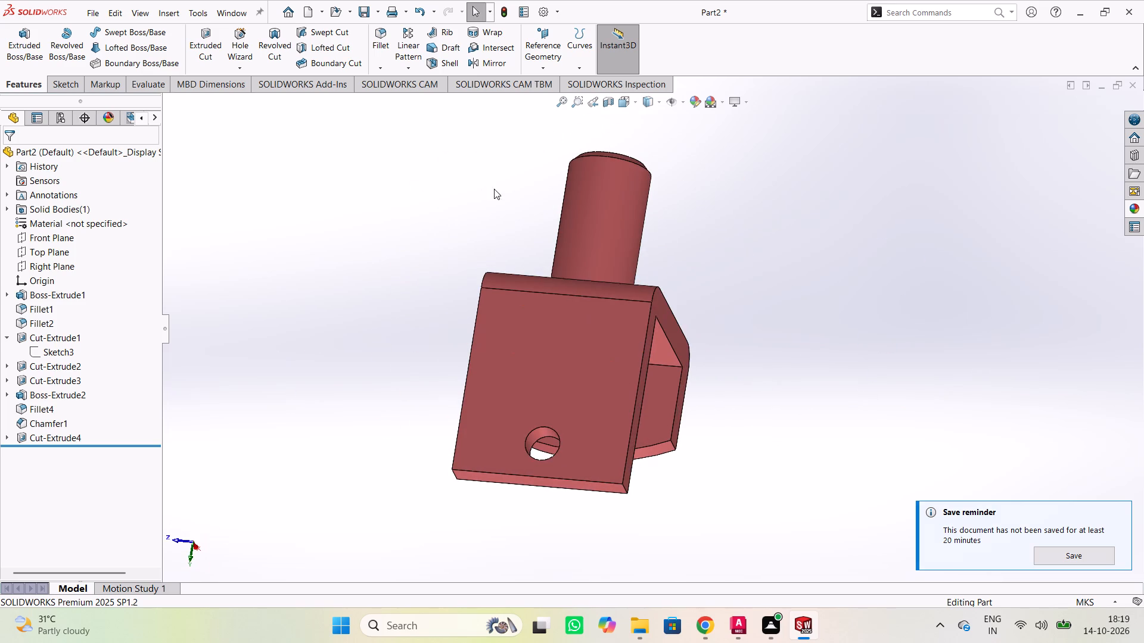
middle_drag(455, 142, 671, 276)
middle_drag(754, 171, 748, 270)
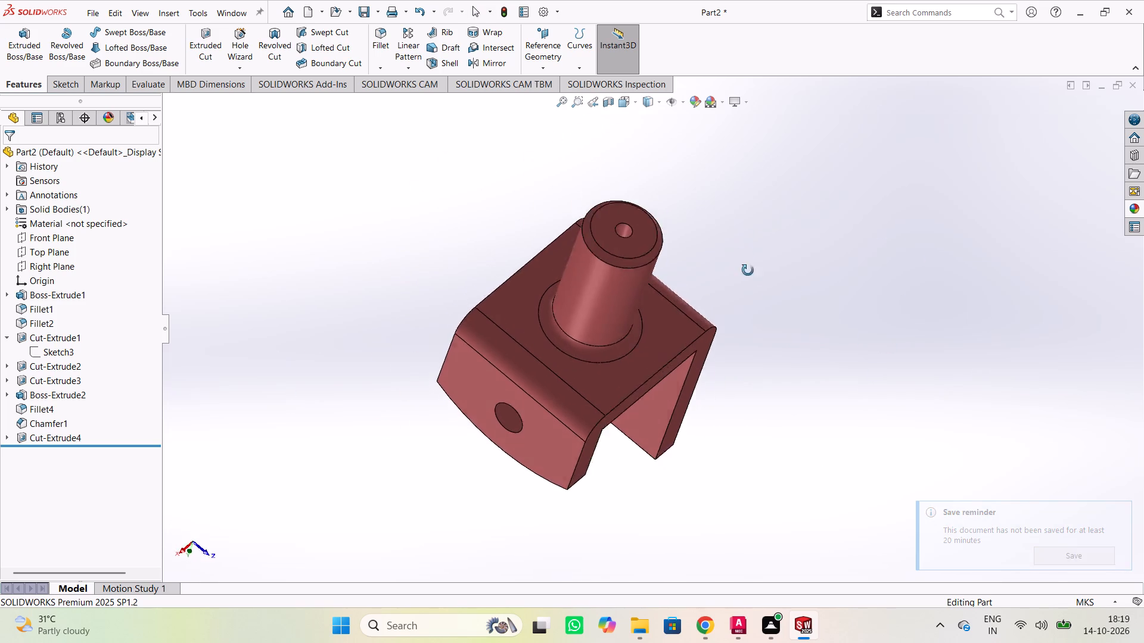
middle_drag(748, 270, 778, 348)
middle_drag(647, 173, 720, 316)
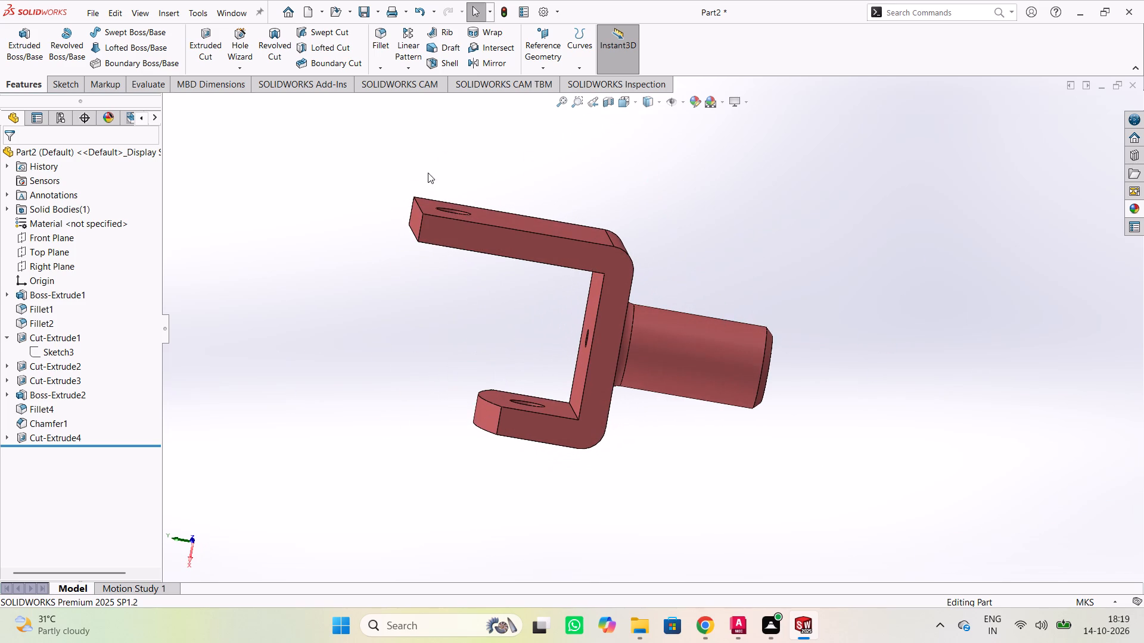
middle_drag(415, 162, 819, 398)
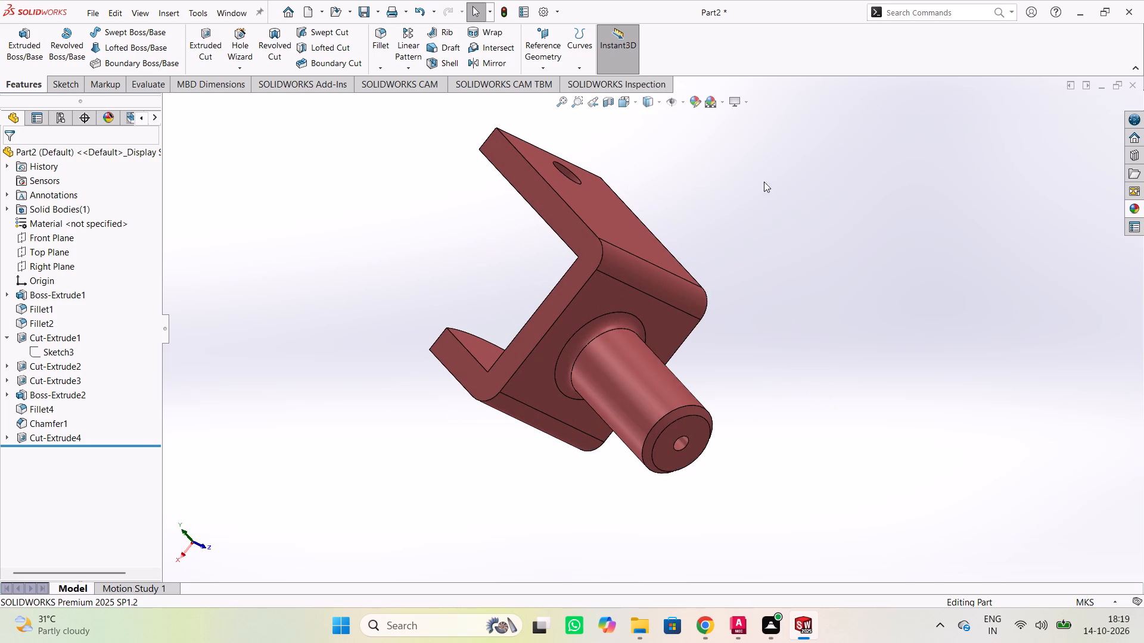
middle_drag(747, 146, 409, 215)
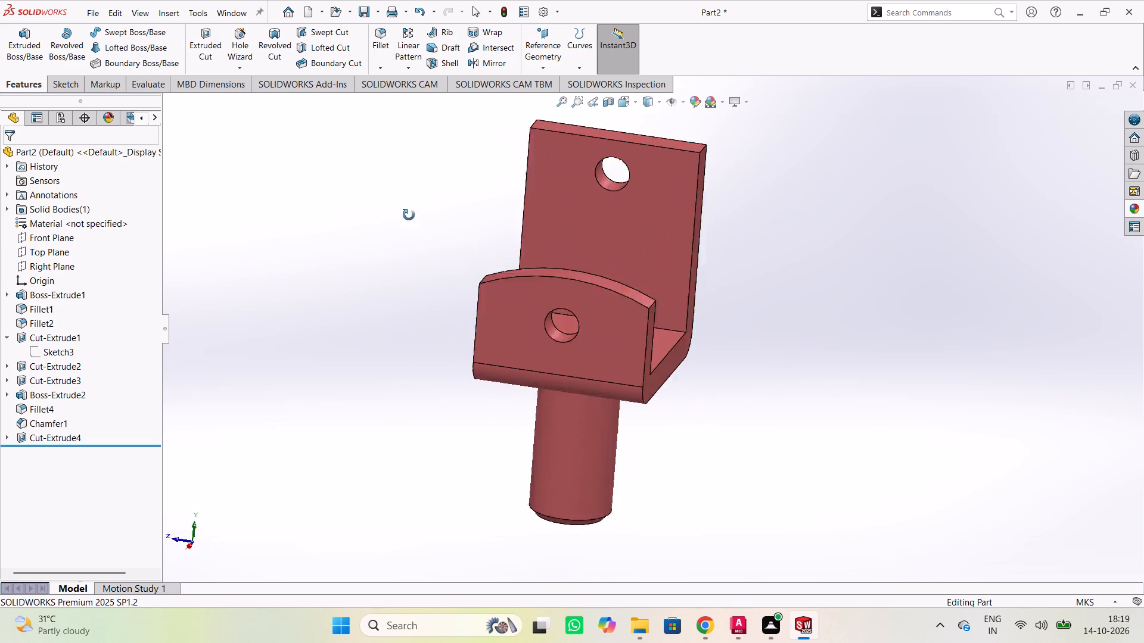
middle_drag(409, 215, 354, 270)
middle_drag(544, 149, 826, 372)
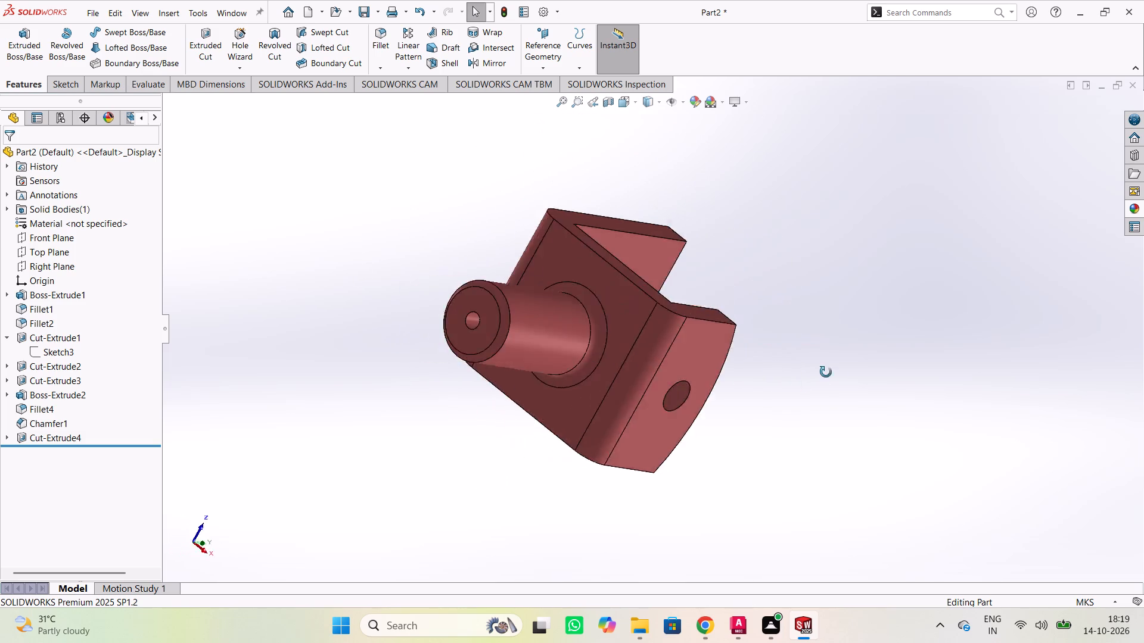
middle_drag(826, 372, 965, 266)
middle_drag(701, 190, 704, 292)
middle_drag(624, 179, 723, 380)
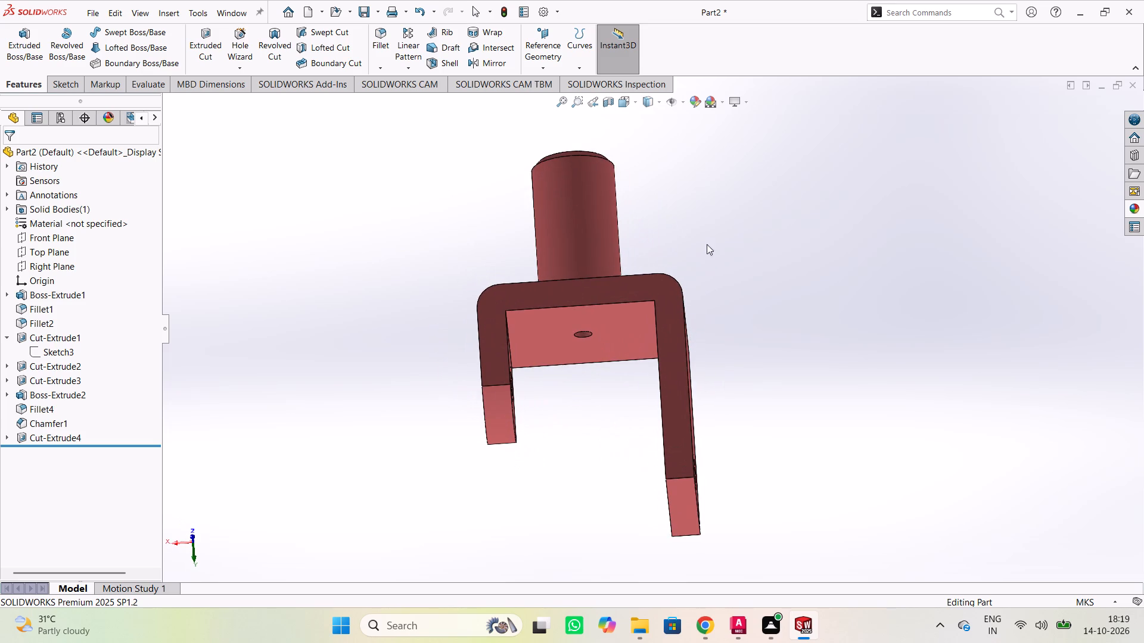
middle_drag(698, 194, 890, 395)
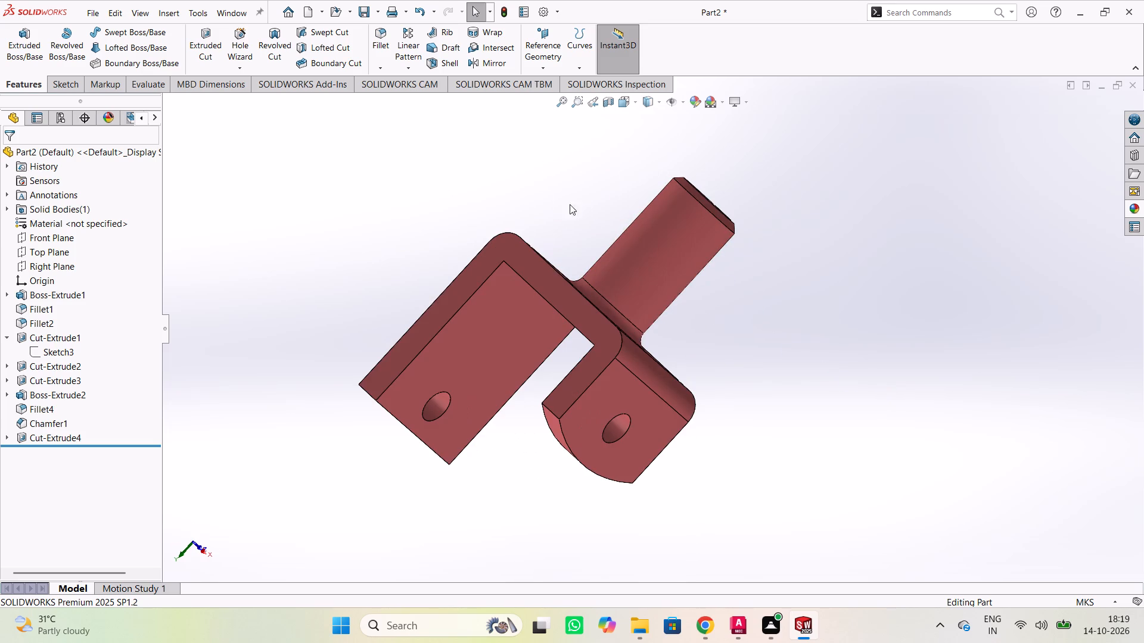
middle_drag(495, 173, 902, 459)
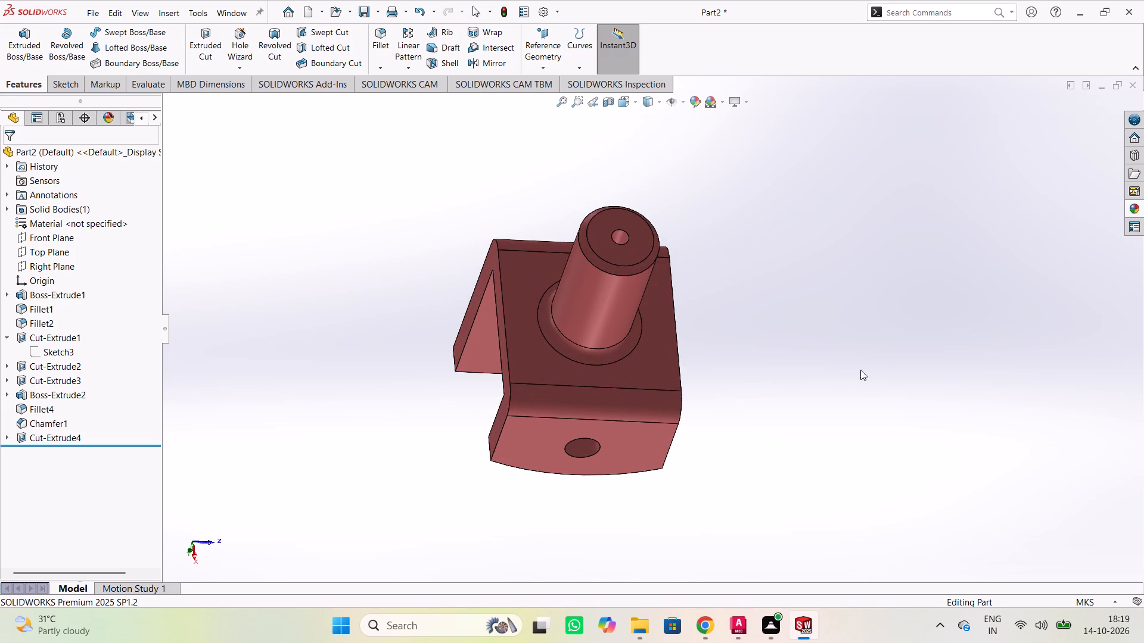
middle_drag(831, 204, 659, 370)
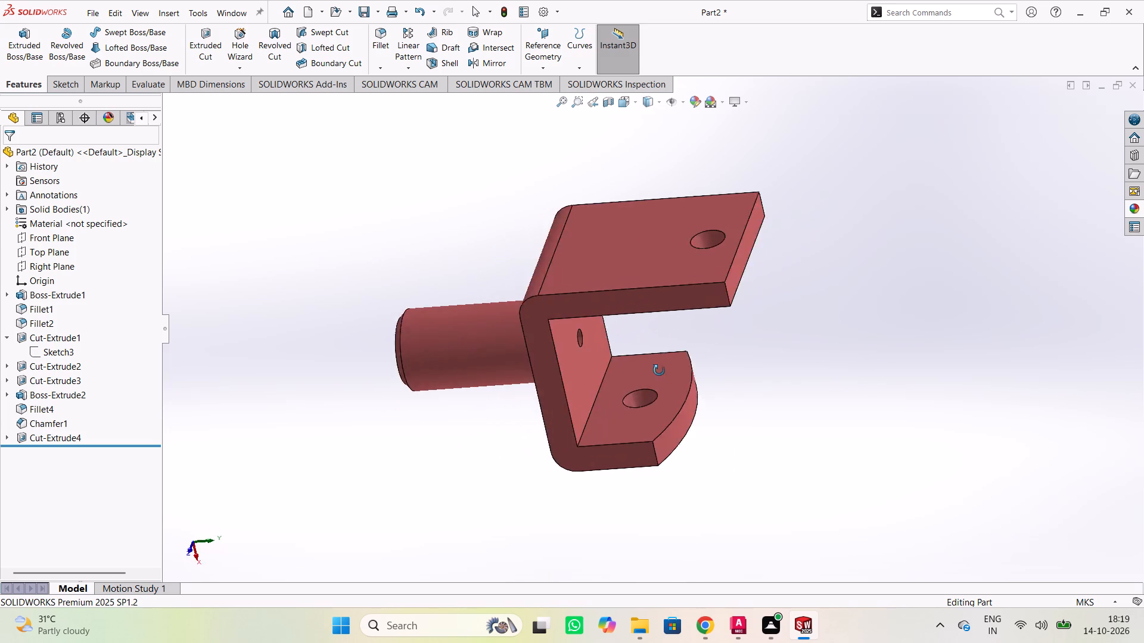
Examine the light red bracket from all sides, comparing the boss end, the inner base face and both arms with their holes.
middle_drag(659, 370, 346, 364)
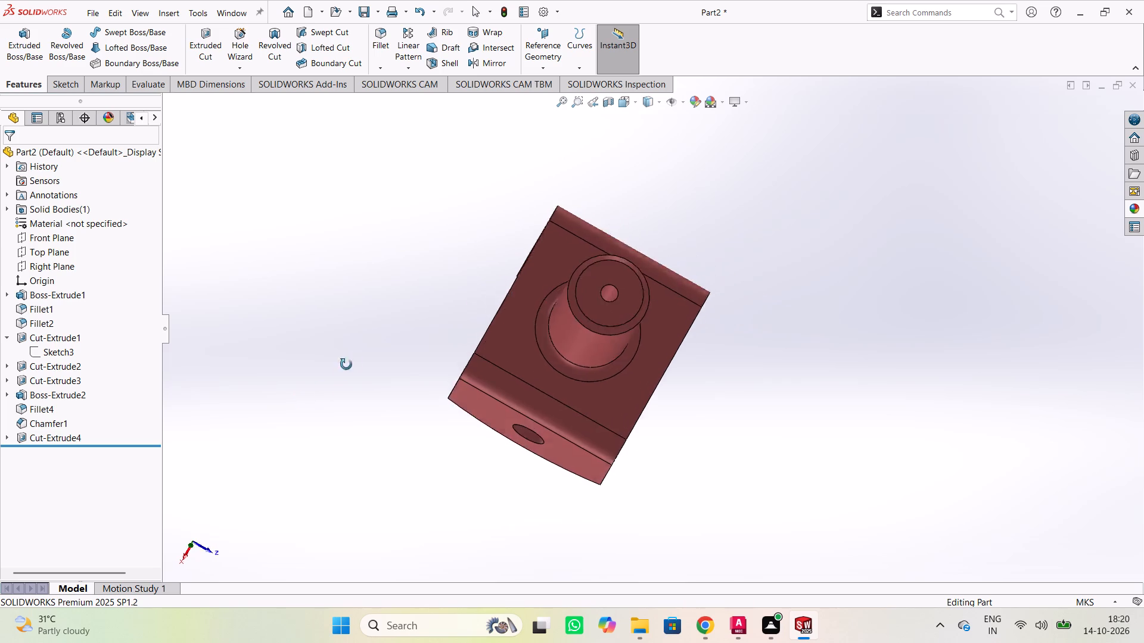
middle_drag(346, 364, 939, 351)
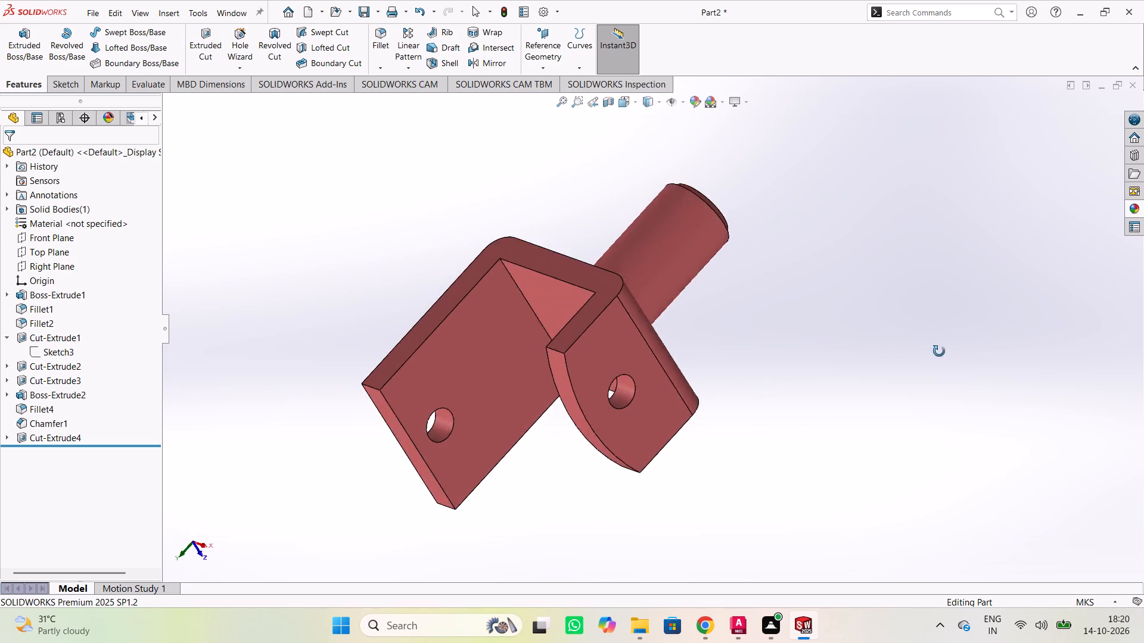
middle_drag(939, 351, 759, 418)
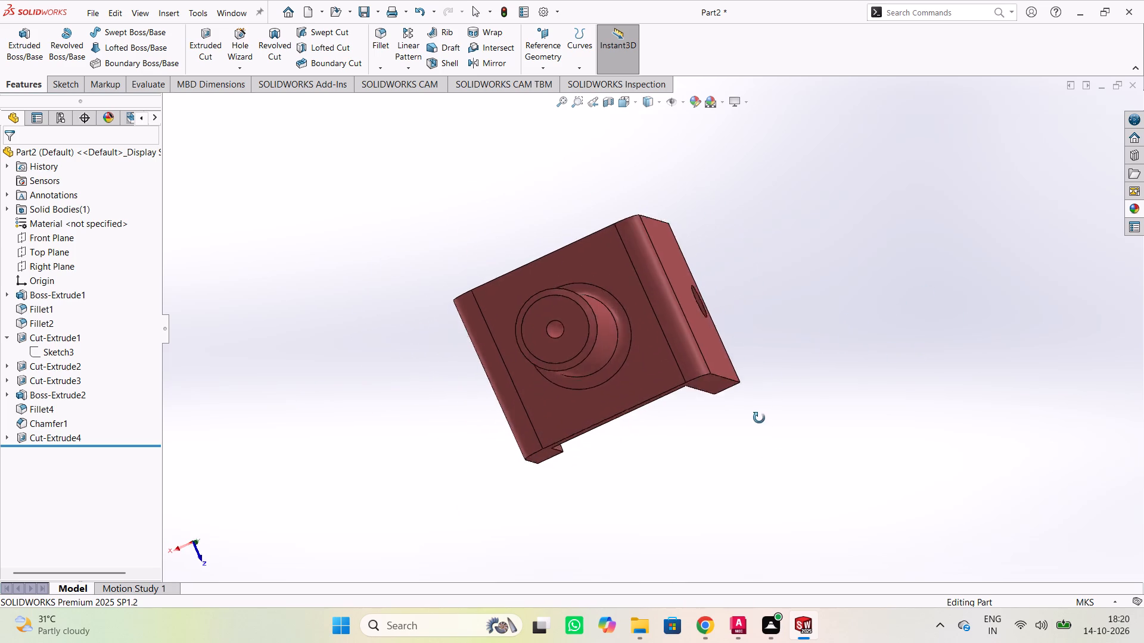
middle_drag(759, 418, 621, 409)
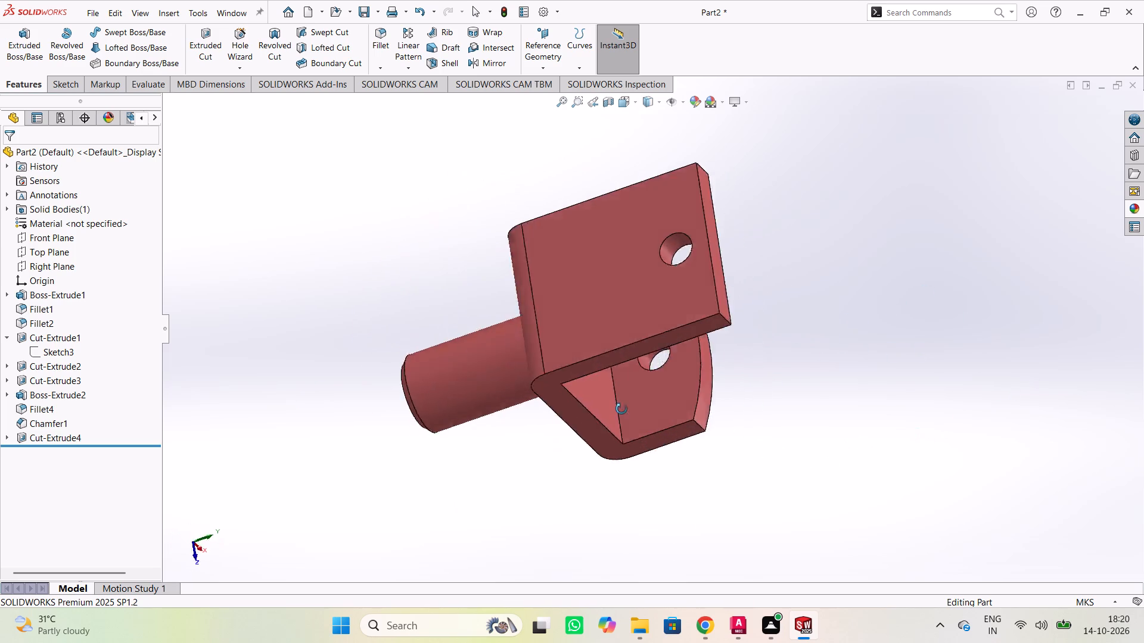
middle_drag(621, 409, 895, 401)
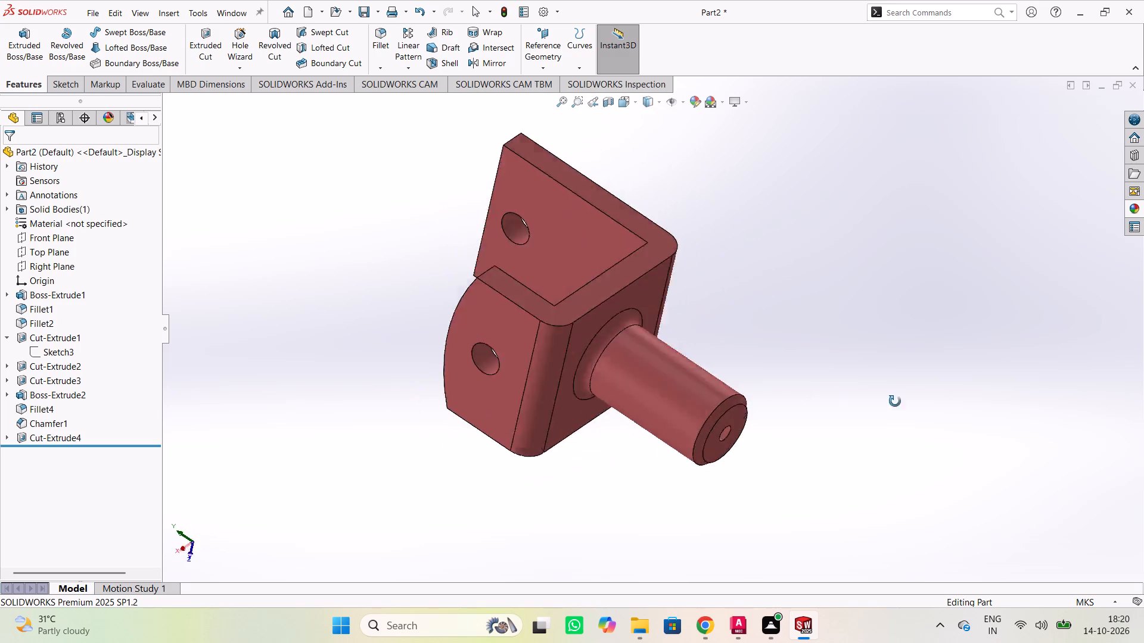
middle_drag(895, 401, 903, 405)
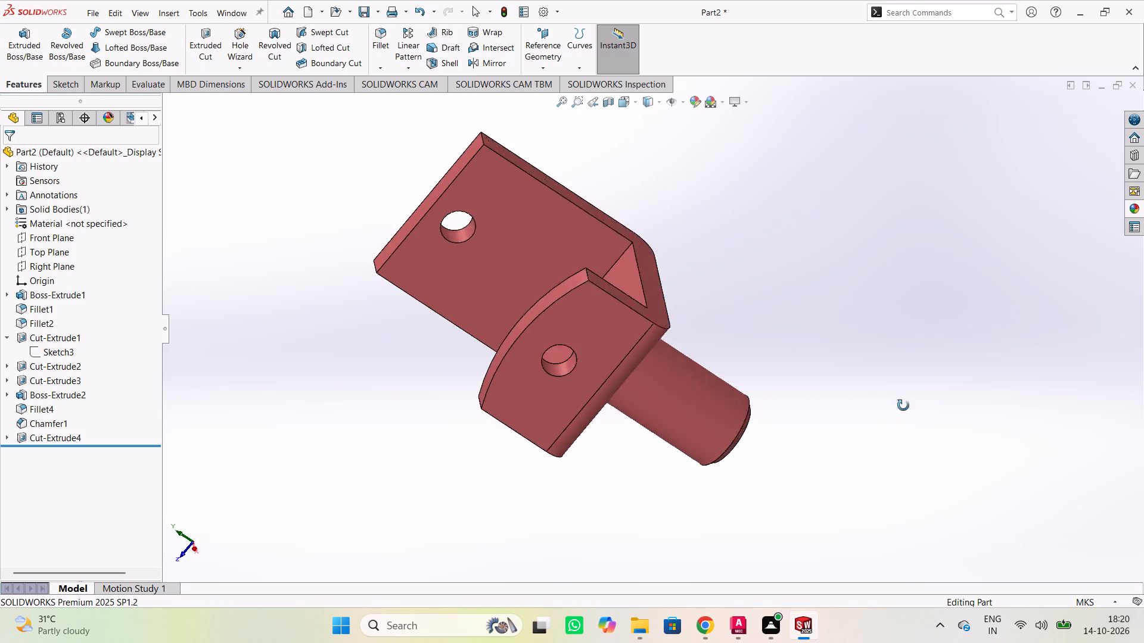
middle_drag(903, 405, 624, 464)
middle_drag(915, 213, 841, 274)
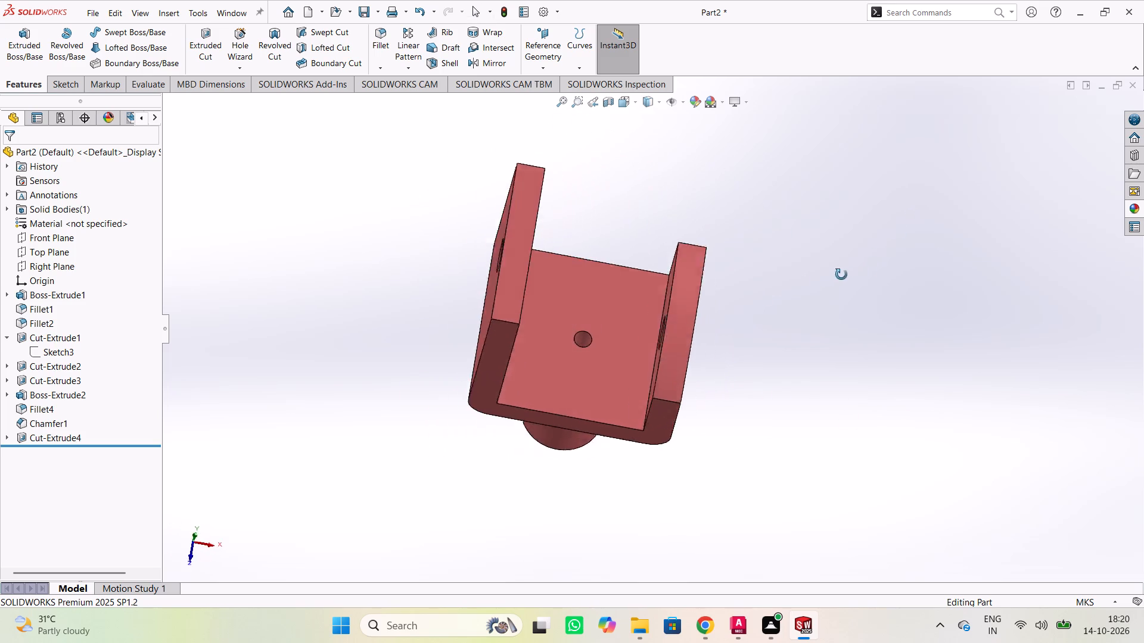
middle_drag(841, 274, 756, 383)
middle_drag(800, 186, 786, 357)
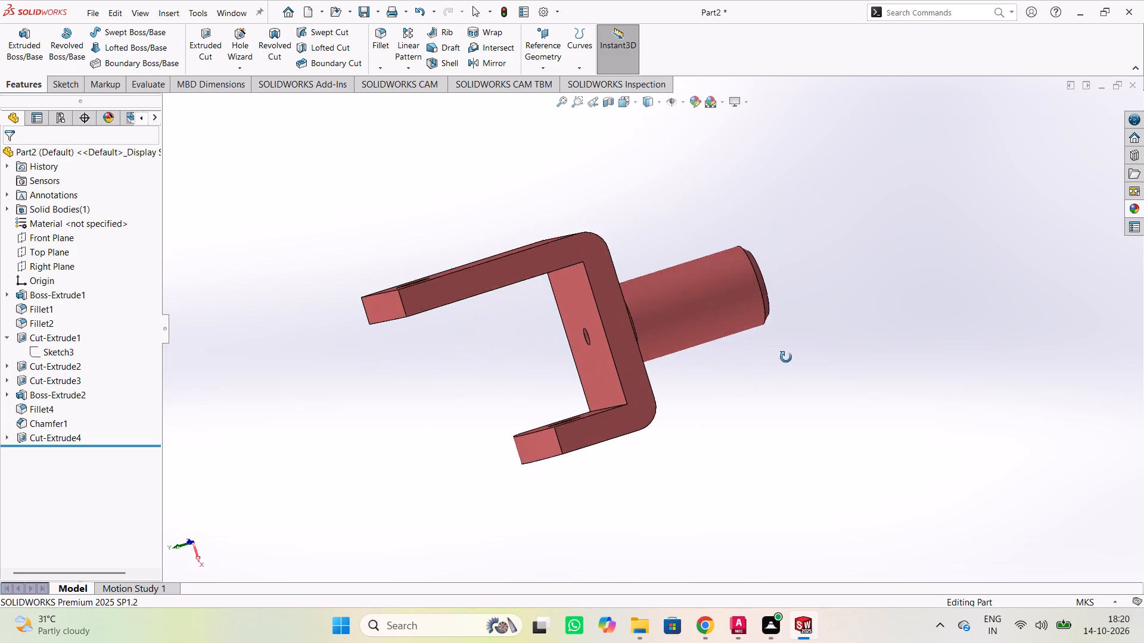
middle_drag(786, 357, 789, 385)
middle_drag(687, 163, 929, 342)
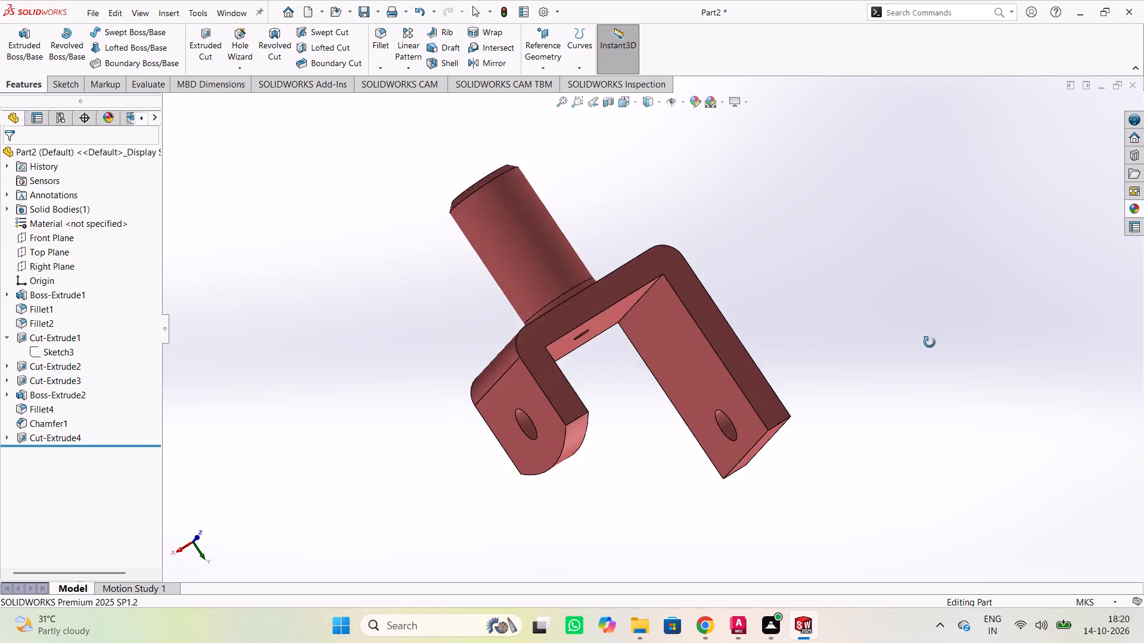
middle_drag(929, 342, 967, 373)
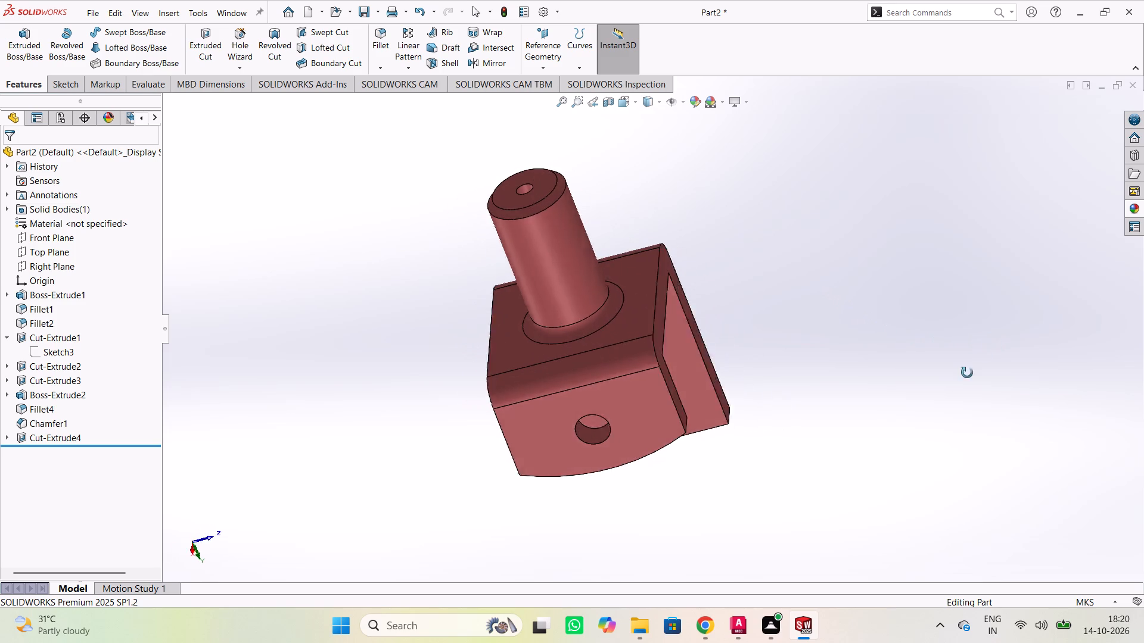
middle_drag(967, 373, 922, 407)
middle_drag(957, 294, 812, 419)
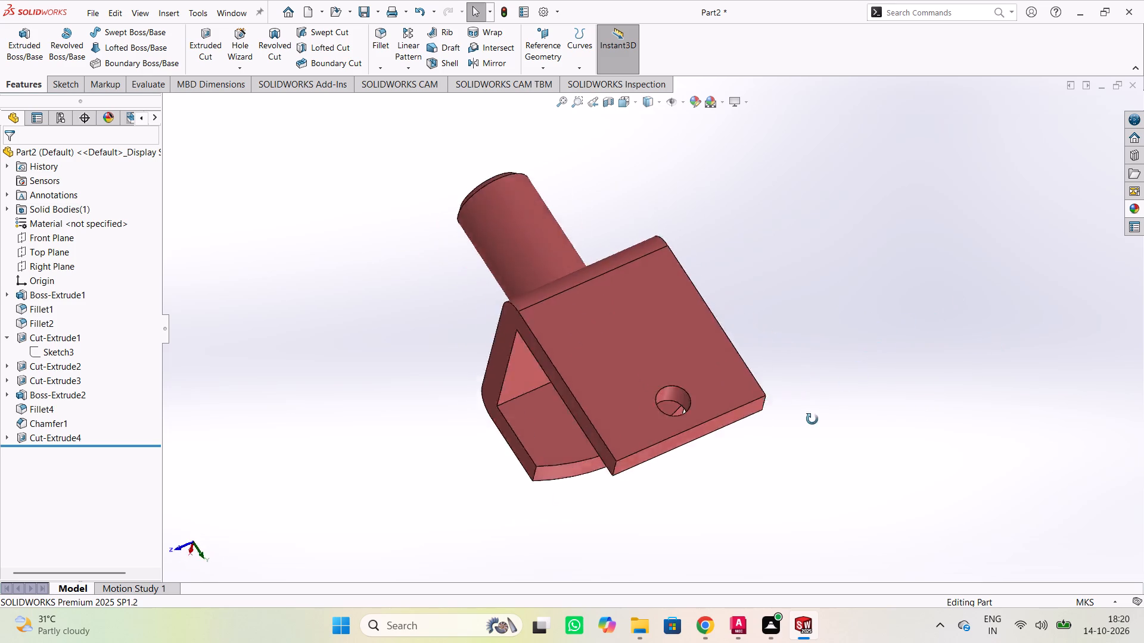
middle_drag(812, 419, 750, 467)
middle_drag(904, 188, 792, 483)
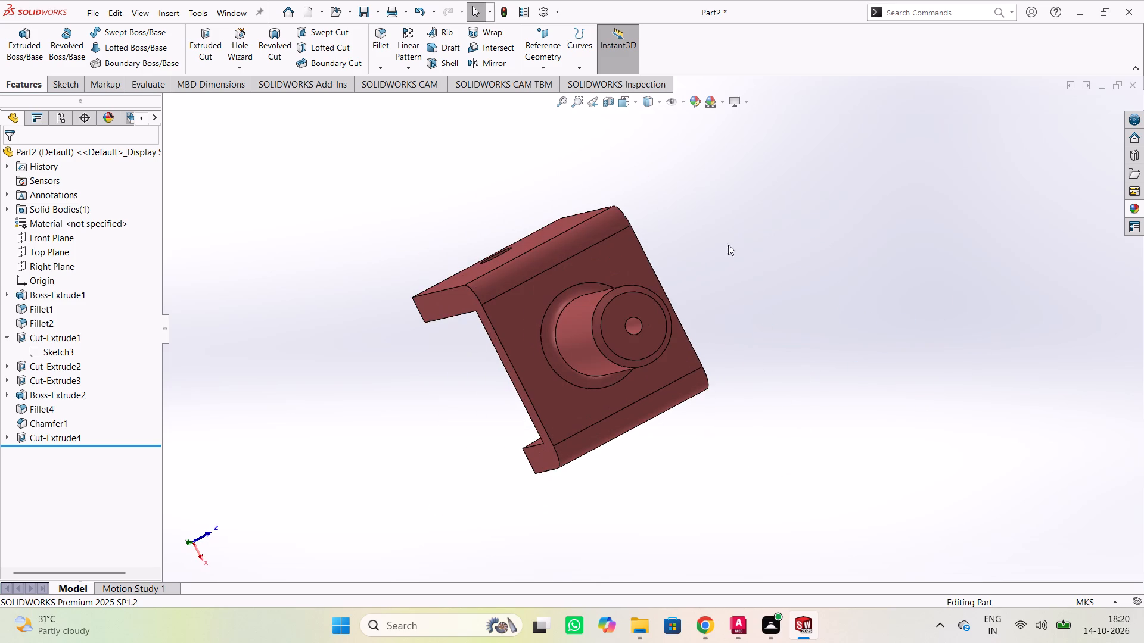
Examine the bracket upright and tilted, checking the unequal arms, the curved short-arm edge, the base bends and the filleted boss.
middle_drag(774, 190, 501, 413)
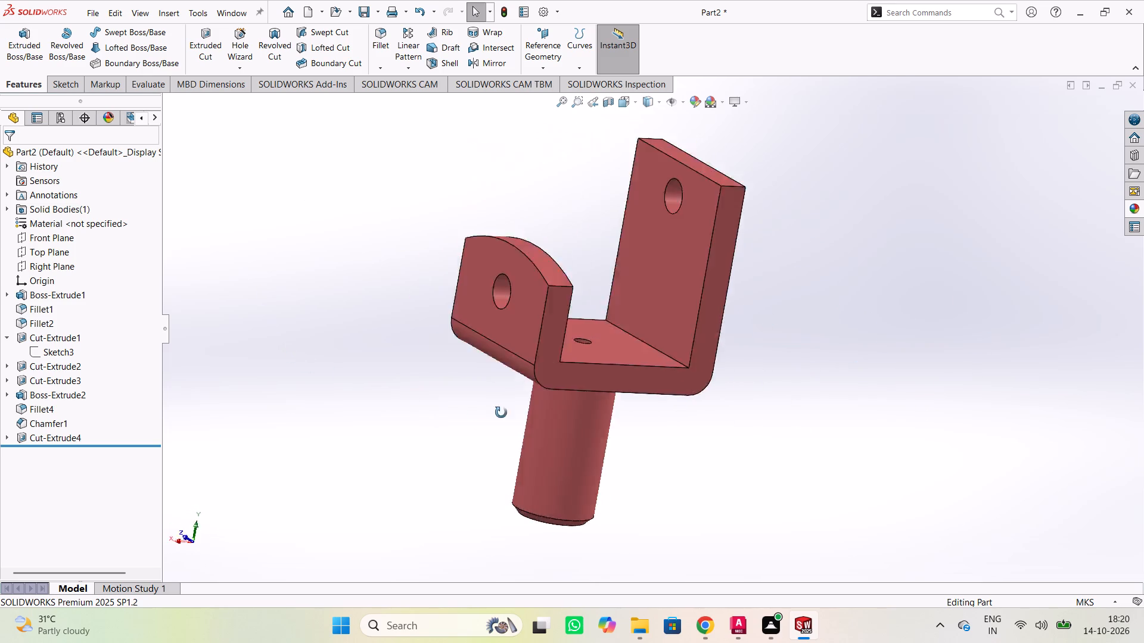
middle_drag(501, 413, 490, 358)
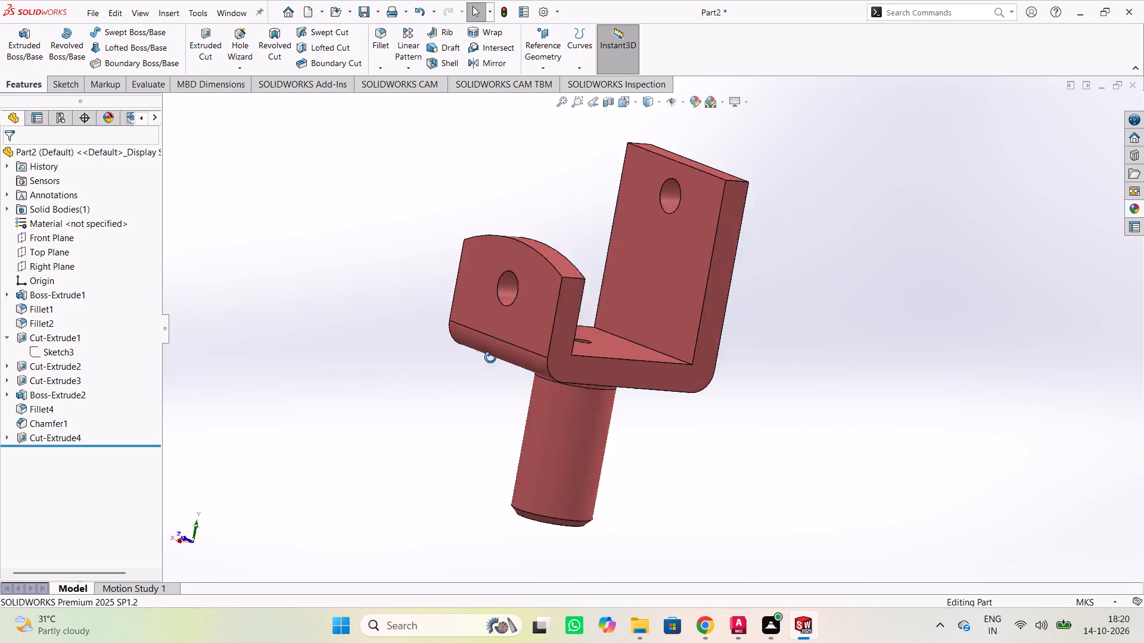
middle_drag(490, 358, 406, 400)
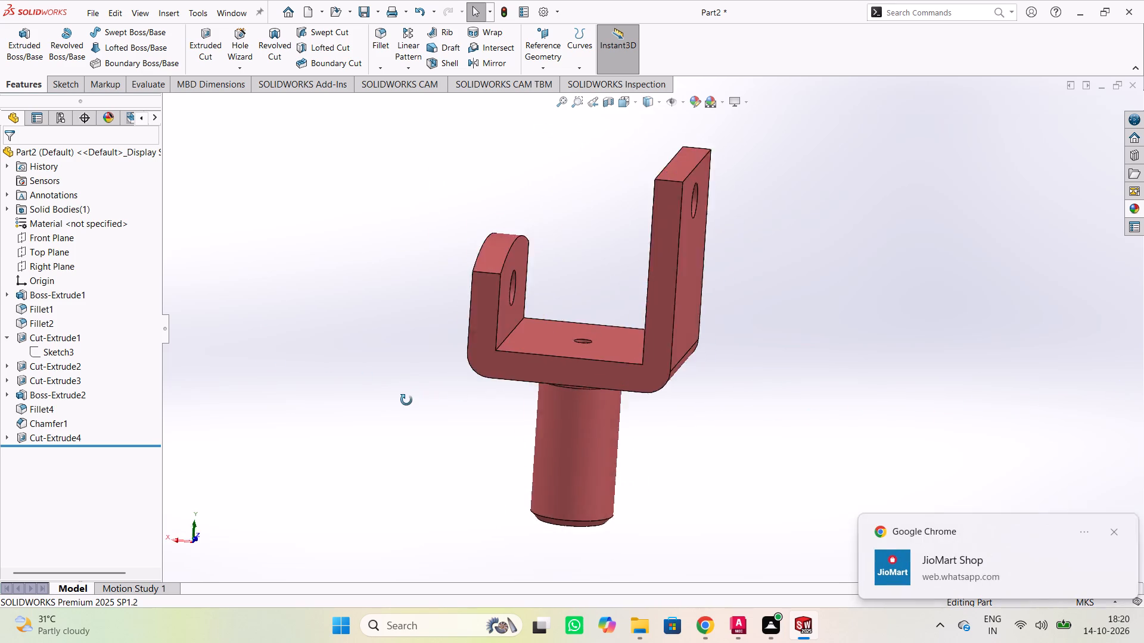
middle_drag(406, 400, 902, 424)
middle_drag(595, 213, 621, 258)
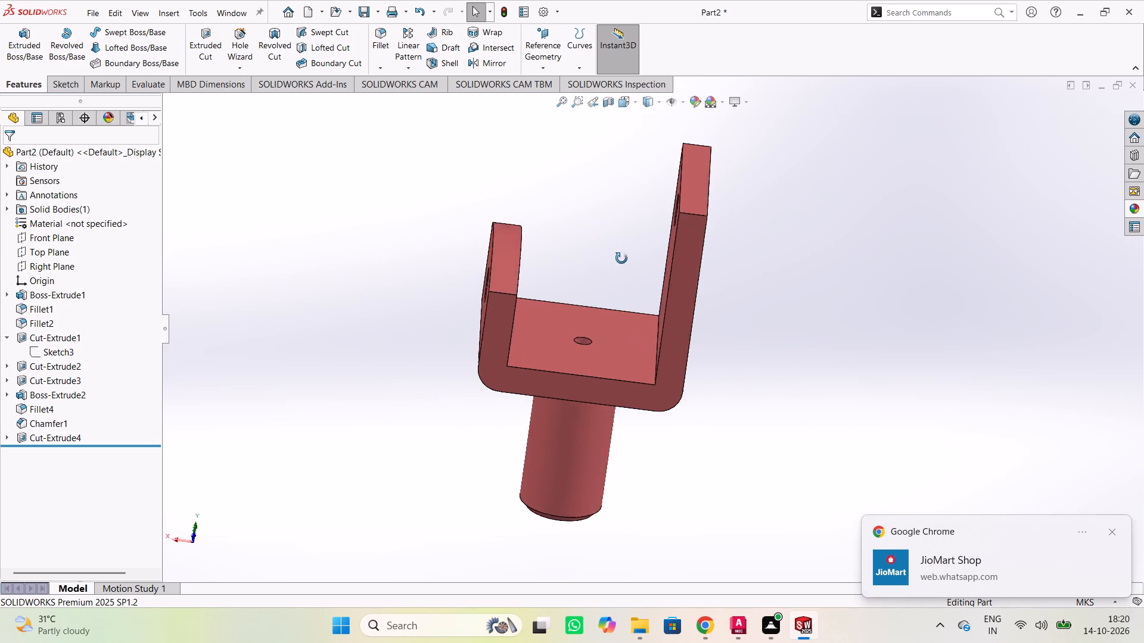
middle_drag(621, 258, 944, 314)
middle_drag(700, 180, 771, 251)
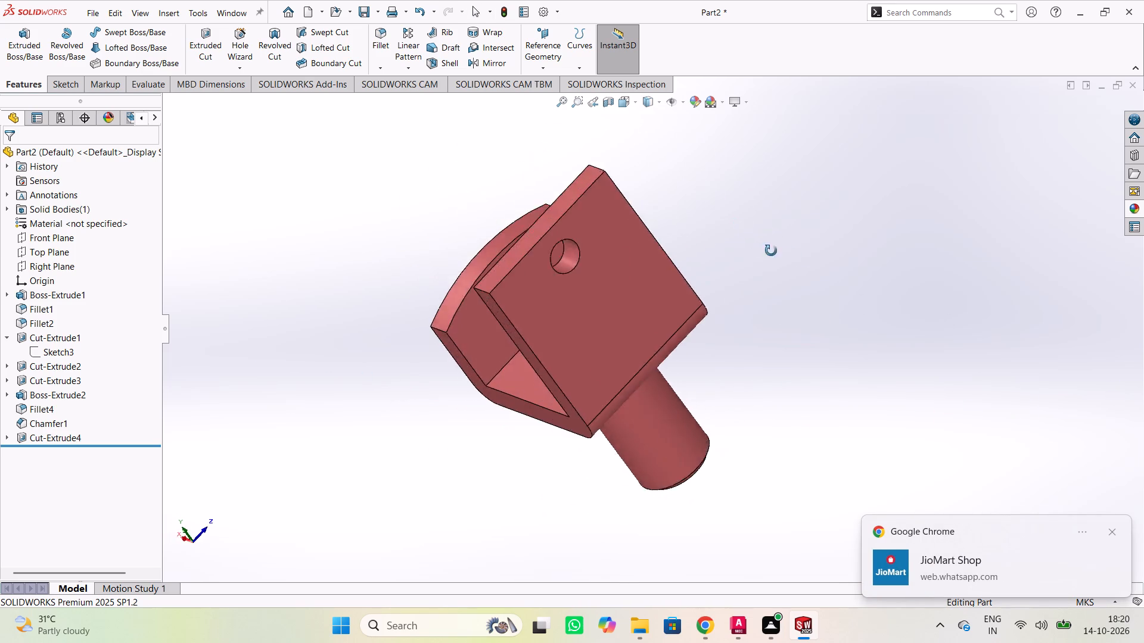
middle_drag(771, 251, 873, 276)
middle_drag(439, 186, 815, 288)
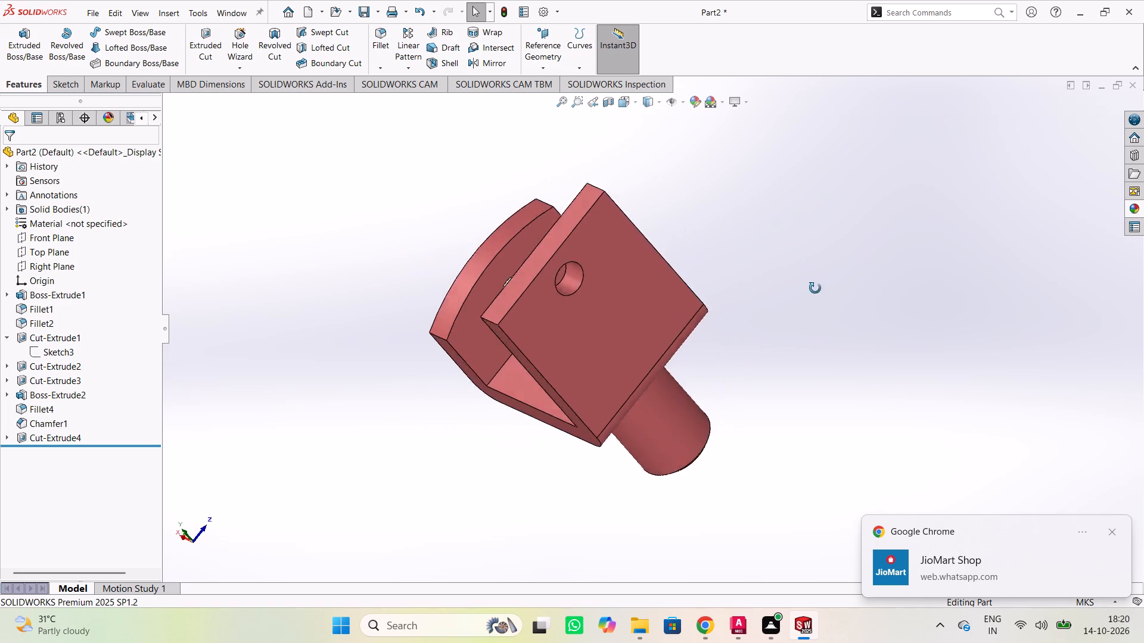
middle_drag(815, 288, 260, 444)
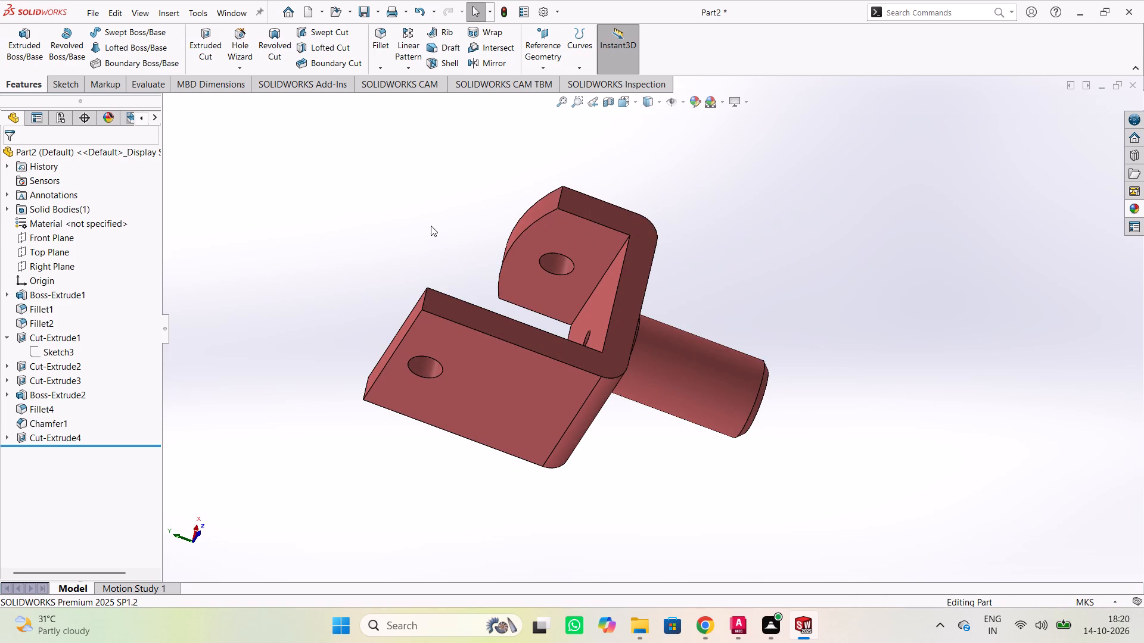
middle_drag(428, 220, 372, 350)
middle_drag(457, 202, 426, 239)
scroll(457, 202, up, 1)
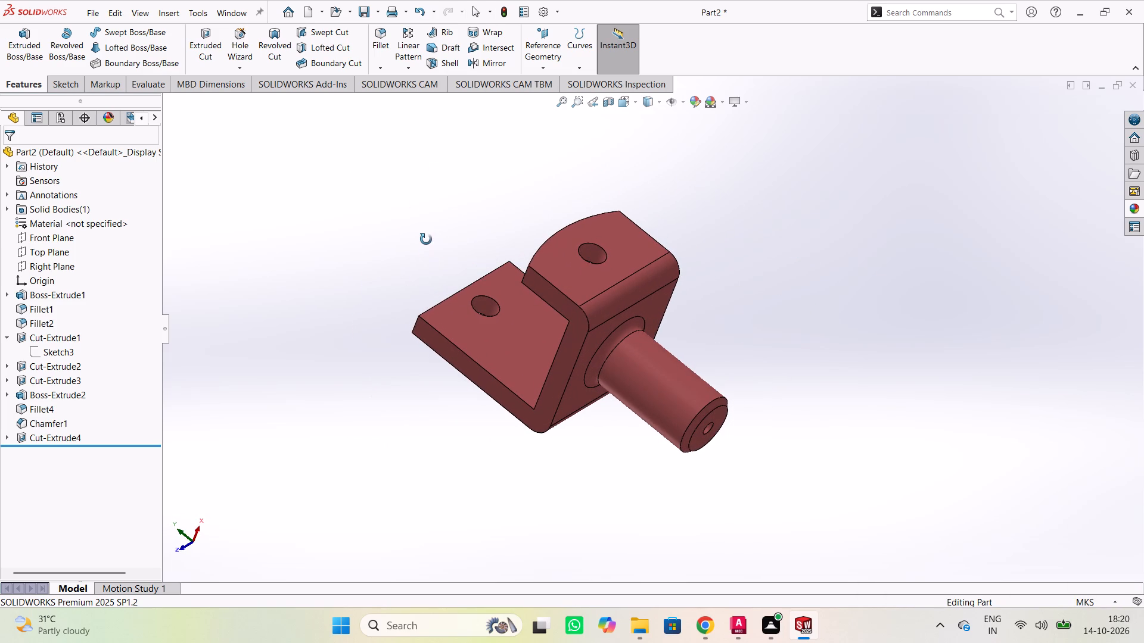
middle_drag(426, 239, 421, 234)
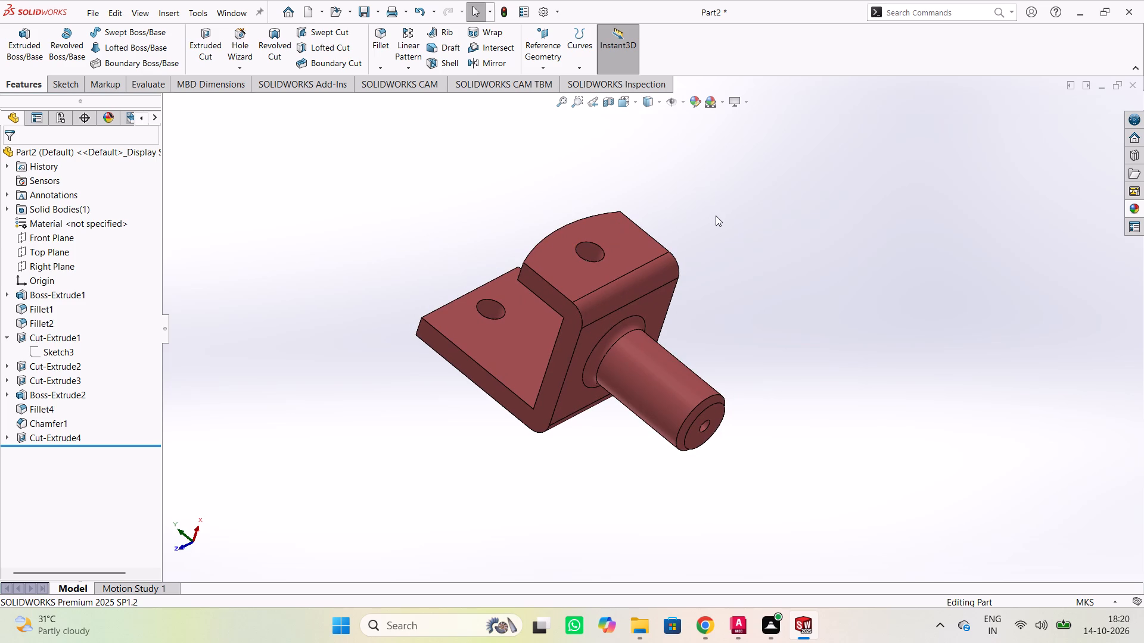
middle_drag(757, 324, 741, 291)
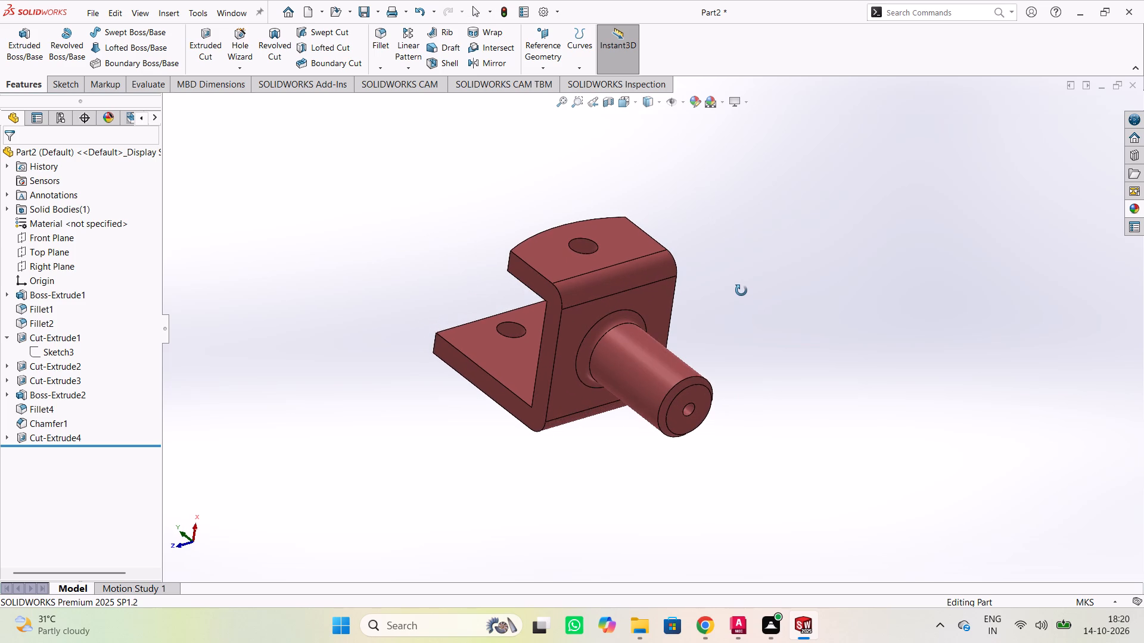
middle_drag(741, 291, 740, 283)
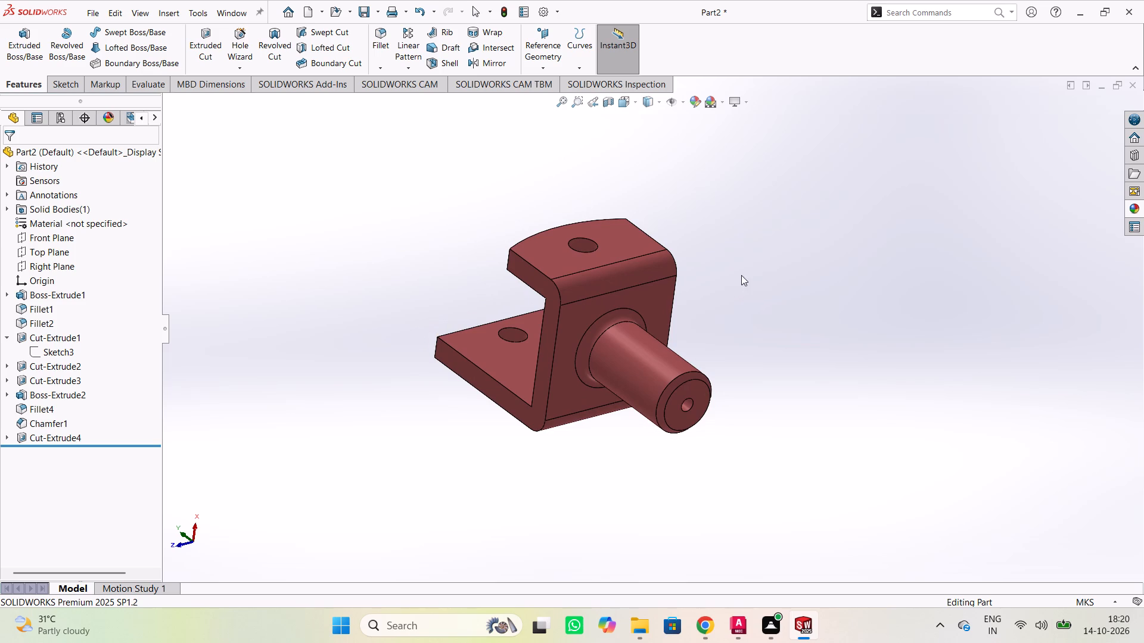
middle_drag(748, 258, 760, 267)
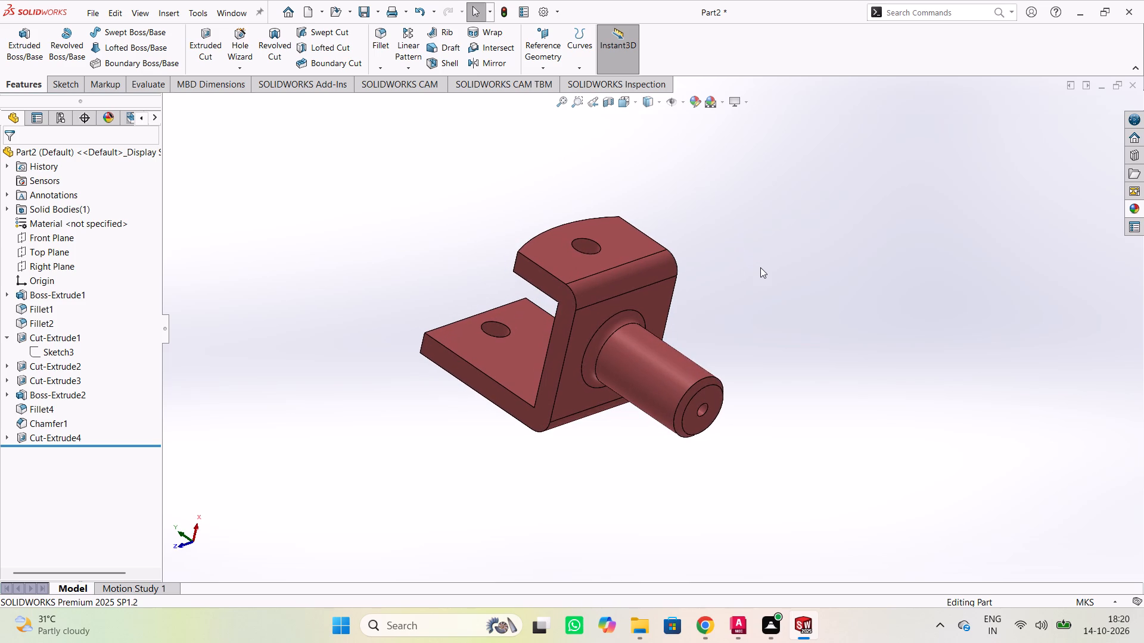
View the bracket in isometric orientation and examine the boss's base fillet, chamfered end and bore, plus the arm holes, up close.
key(ctrl+7)
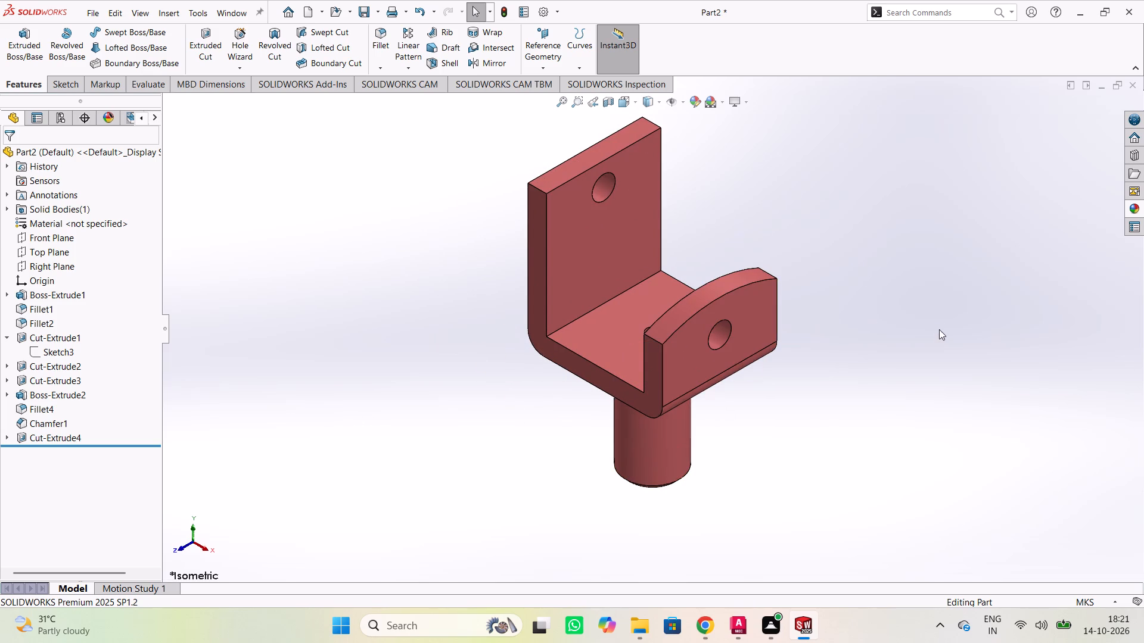
middle_drag(939, 329, 898, 170)
middle_drag(865, 372, 949, 272)
scroll(911, 268, down, 1)
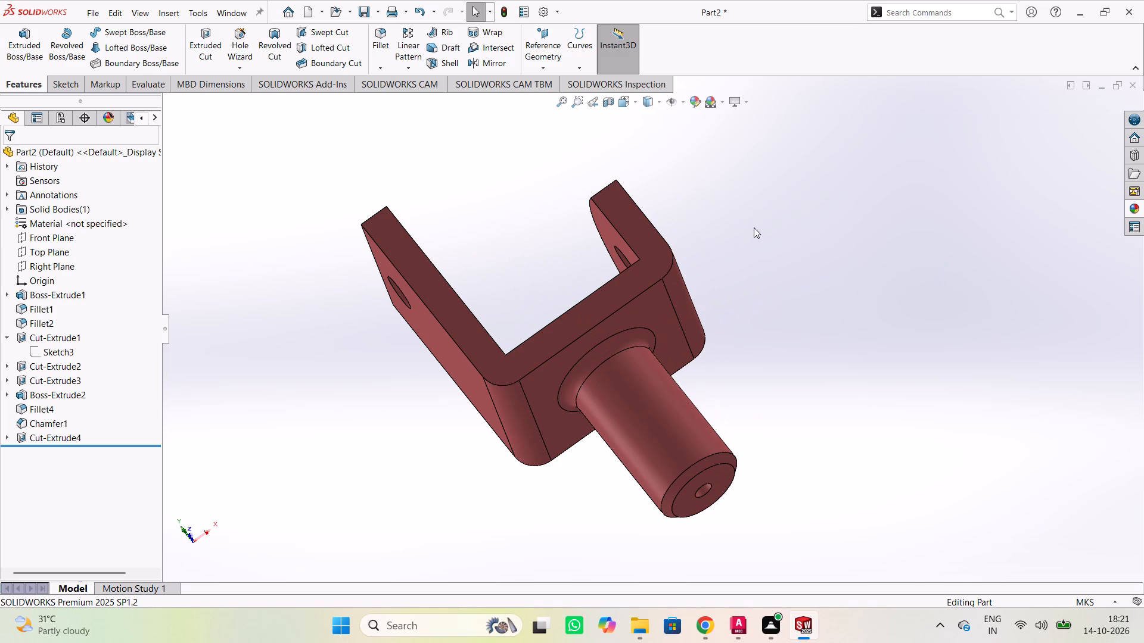
middle_drag(838, 144, 558, 221)
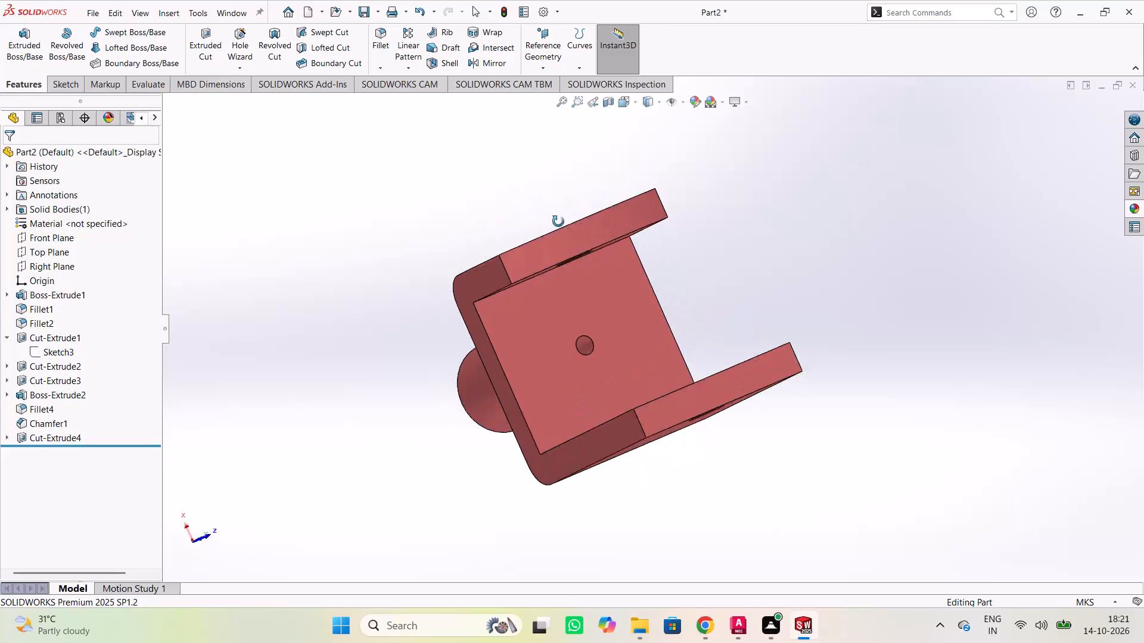
middle_drag(558, 221, 820, 280)
middle_drag(715, 144, 697, 223)
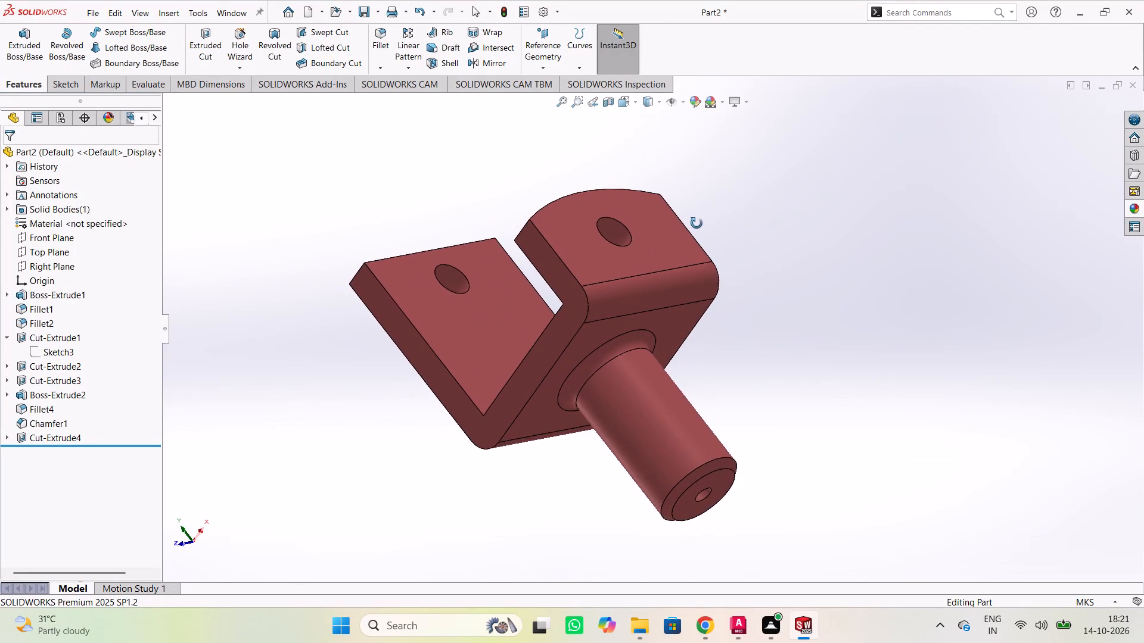
middle_drag(697, 223, 669, 211)
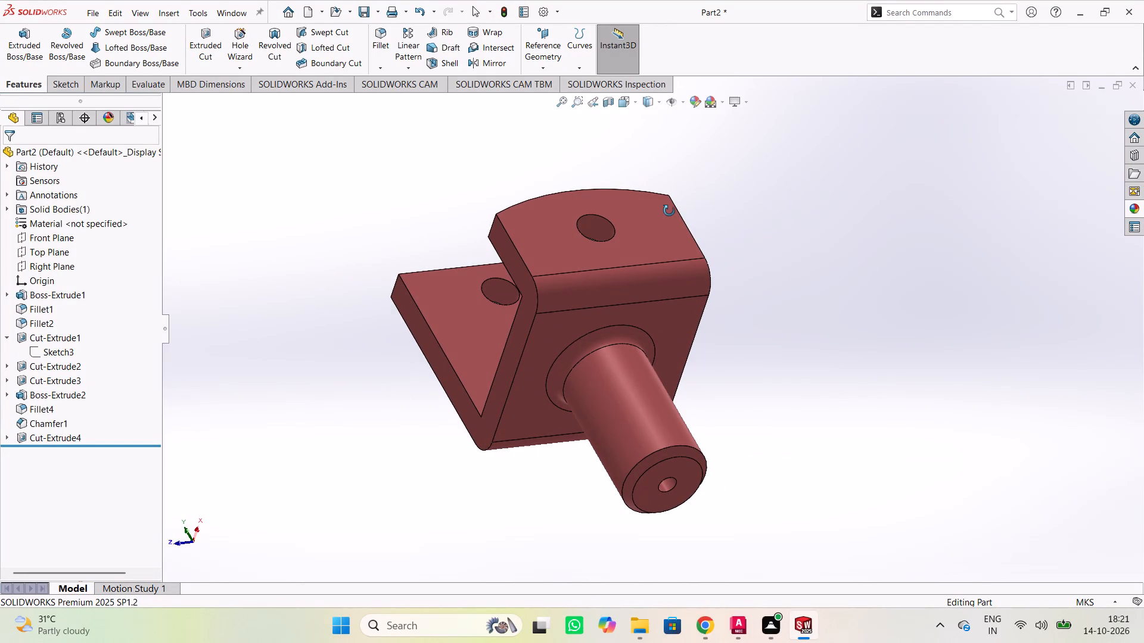
middle_drag(669, 211, 683, 209)
middle_drag(807, 376, 794, 369)
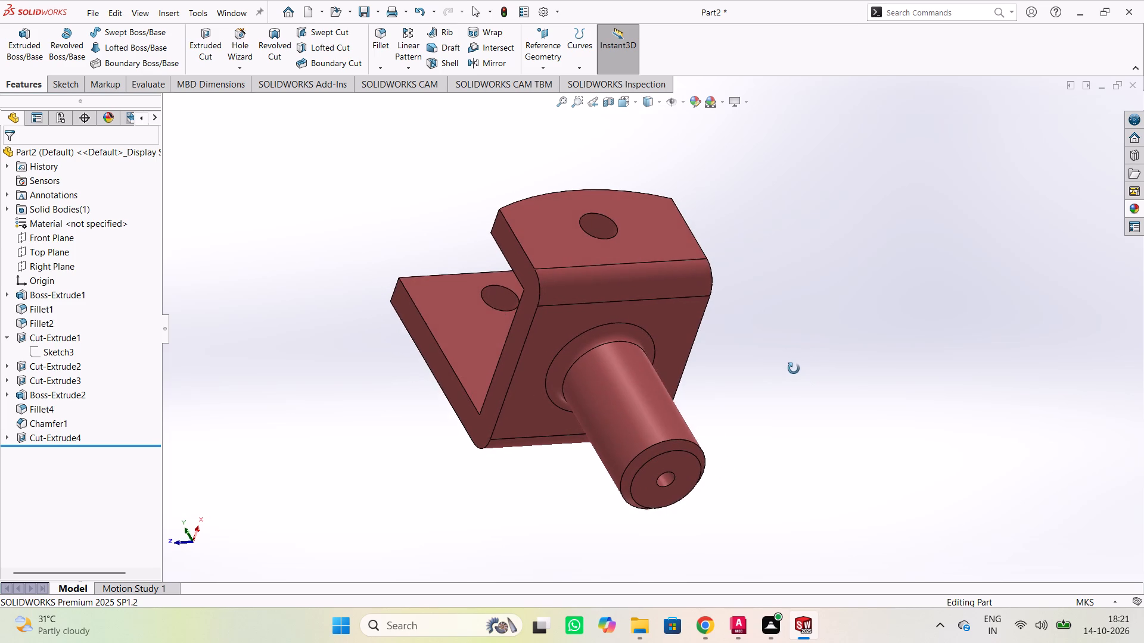
middle_drag(794, 369, 789, 372)
middle_drag(289, 196, 276, 216)
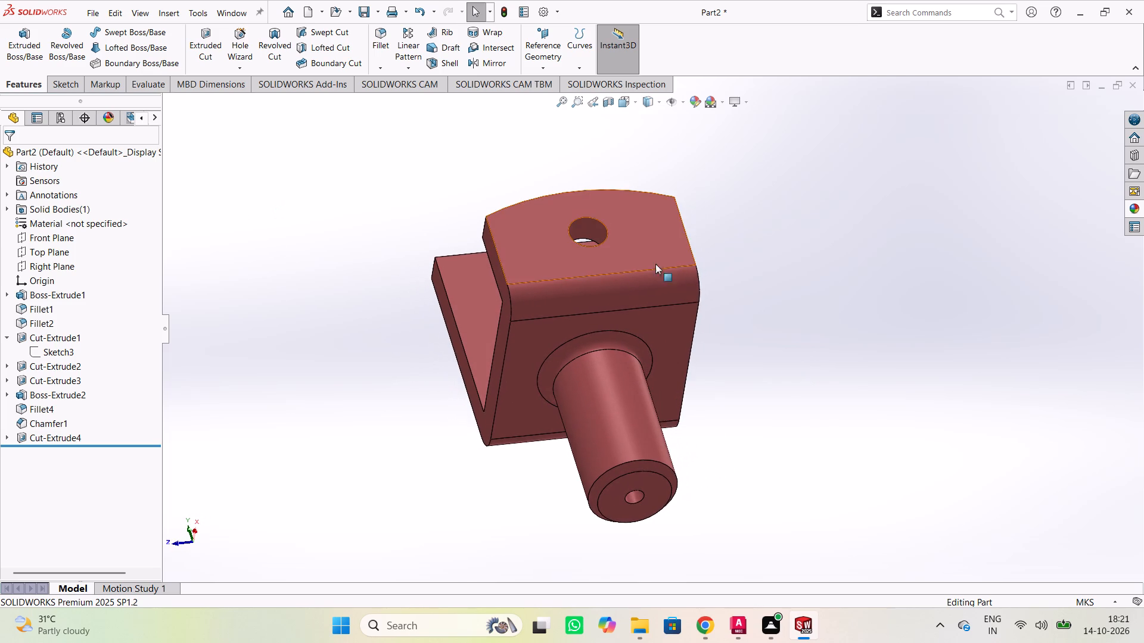
middle_drag(888, 391, 899, 360)
middle_drag(530, 148, 938, 324)
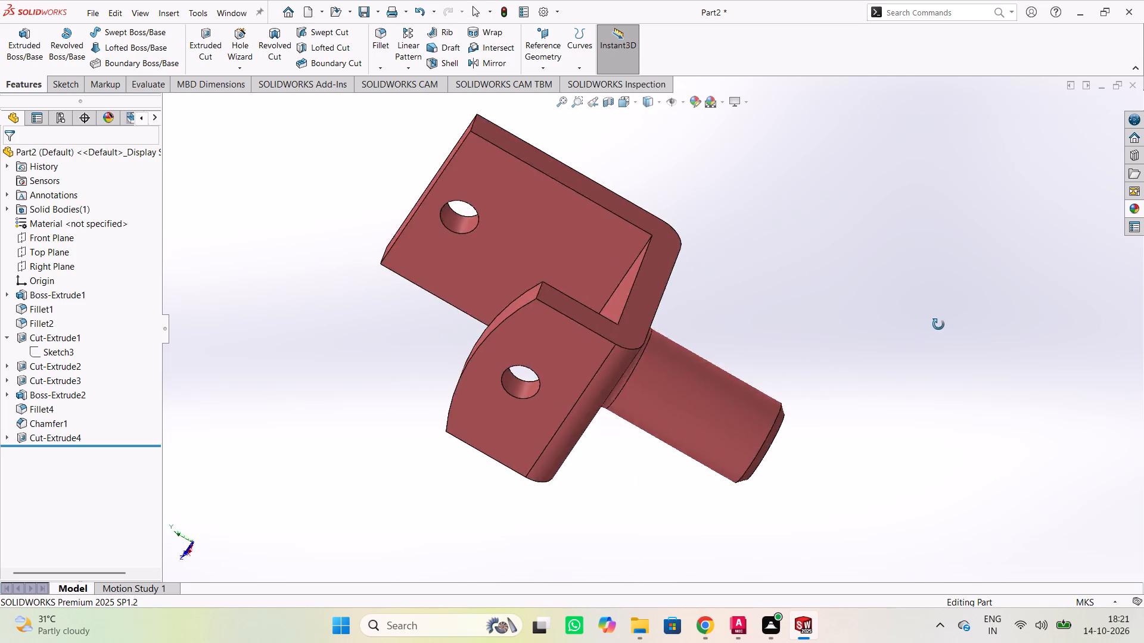
middle_drag(938, 324, 951, 132)
middle_drag(784, 319, 780, 263)
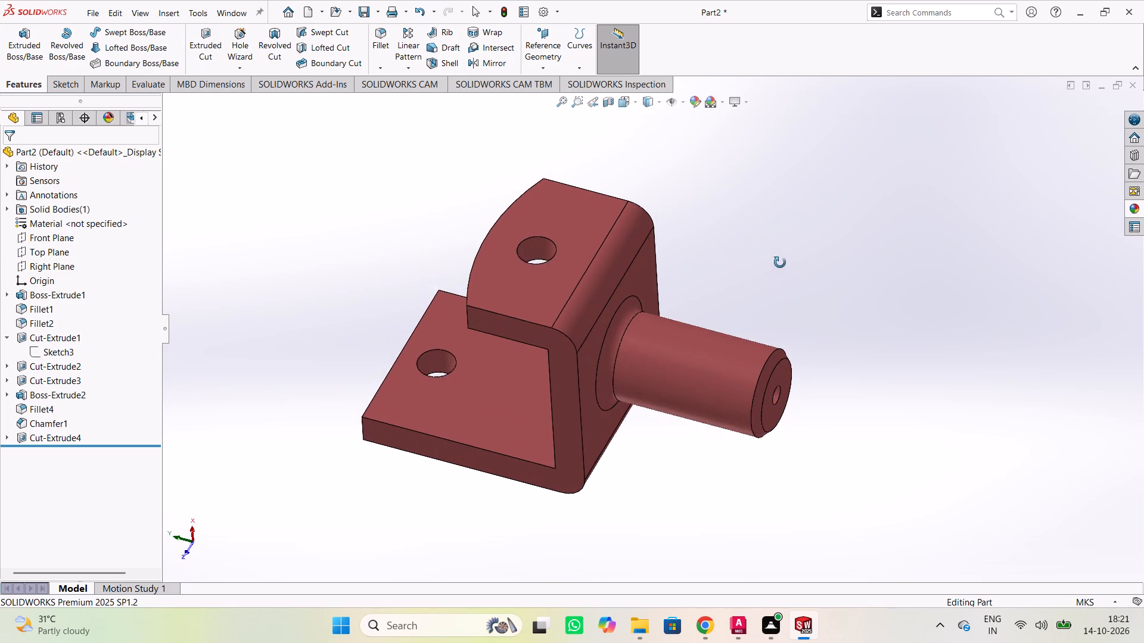
middle_drag(780, 263, 789, 239)
middle_drag(909, 316, 893, 346)
middle_drag(915, 389, 916, 400)
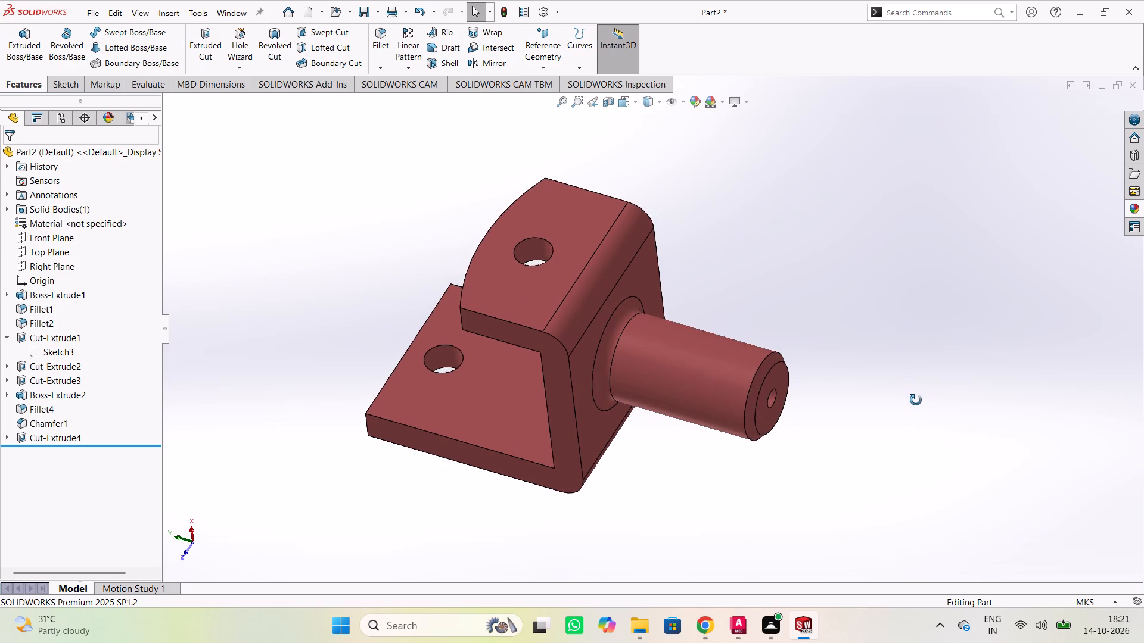
middle_drag(916, 400, 906, 445)
middle_drag(636, 216, 639, 166)
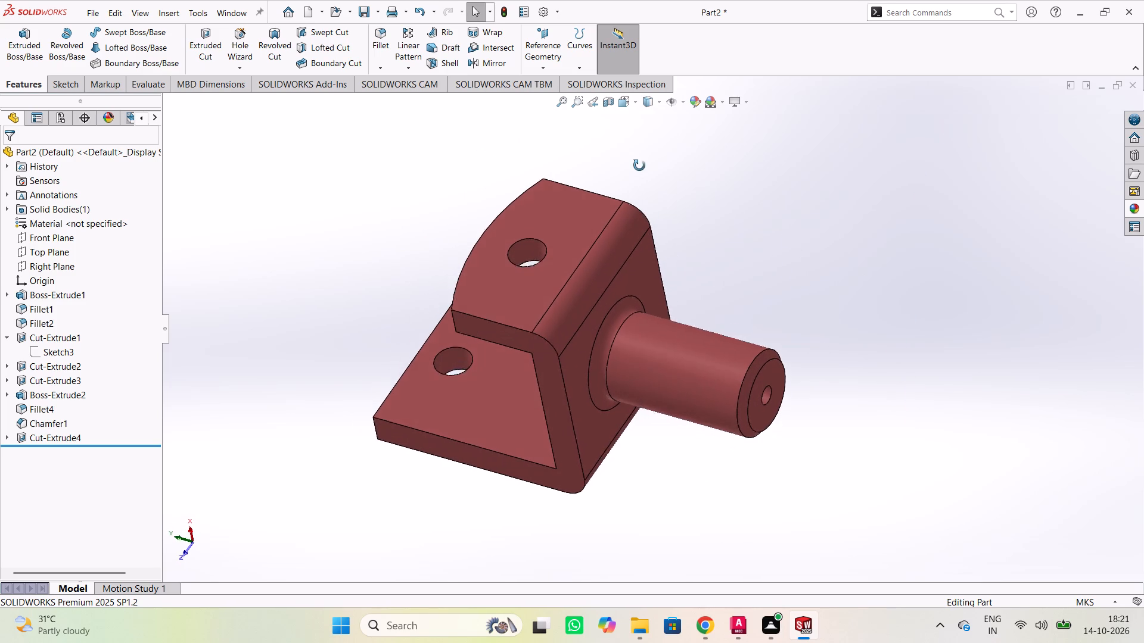
Examine the bracket from above and from the boss side, checking both arms, their holes, the rounded bends and the chamfered boss.
middle_drag(639, 166, 652, 145)
middle_drag(1003, 345, 982, 478)
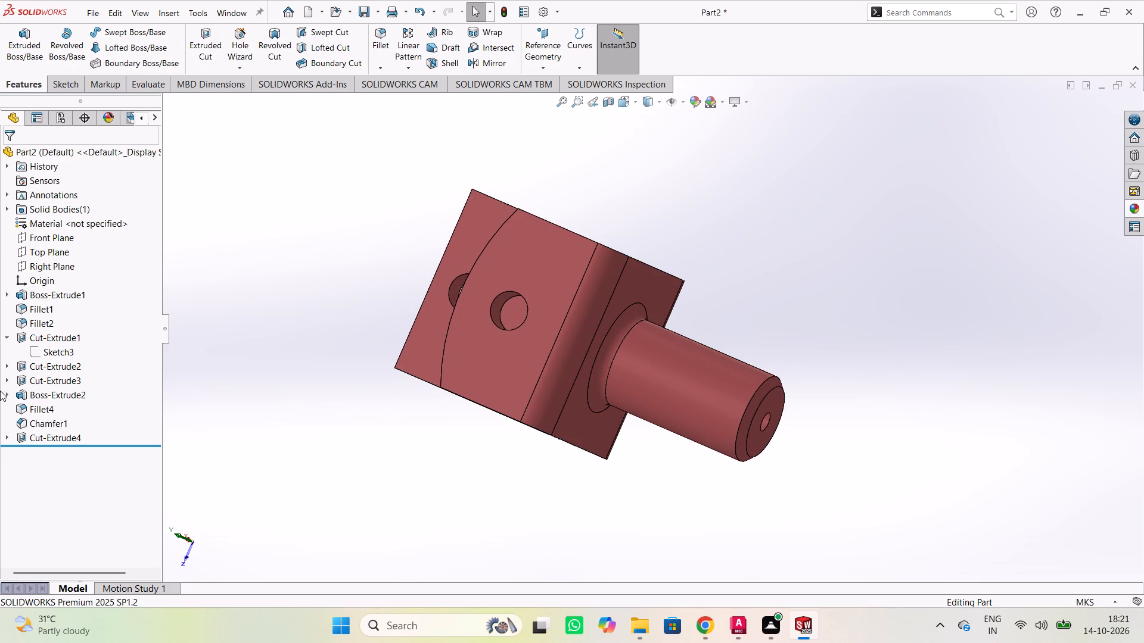
middle_drag(299, 419, 303, 399)
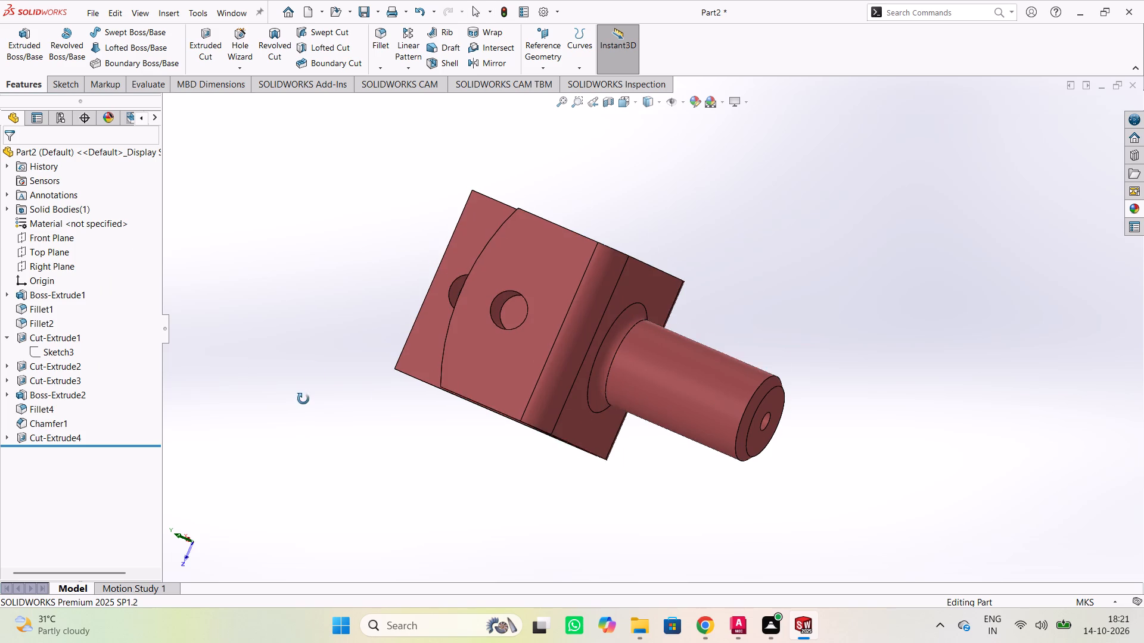
middle_drag(303, 399, 301, 340)
middle_drag(328, 429, 337, 377)
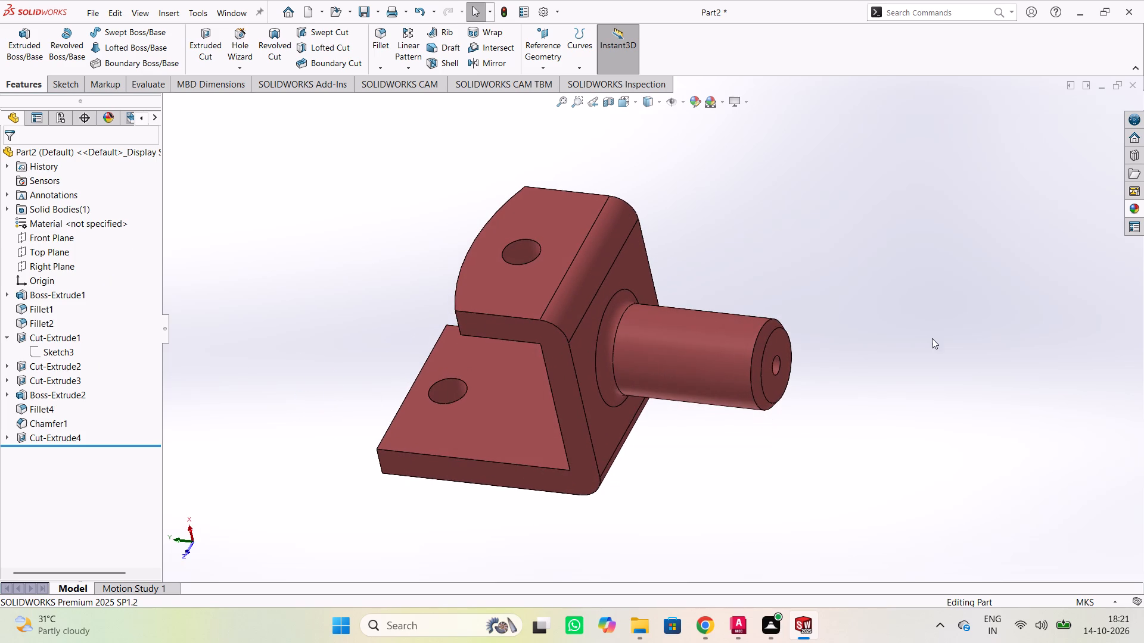
middle_drag(959, 326, 950, 416)
middle_drag(704, 227, 732, 178)
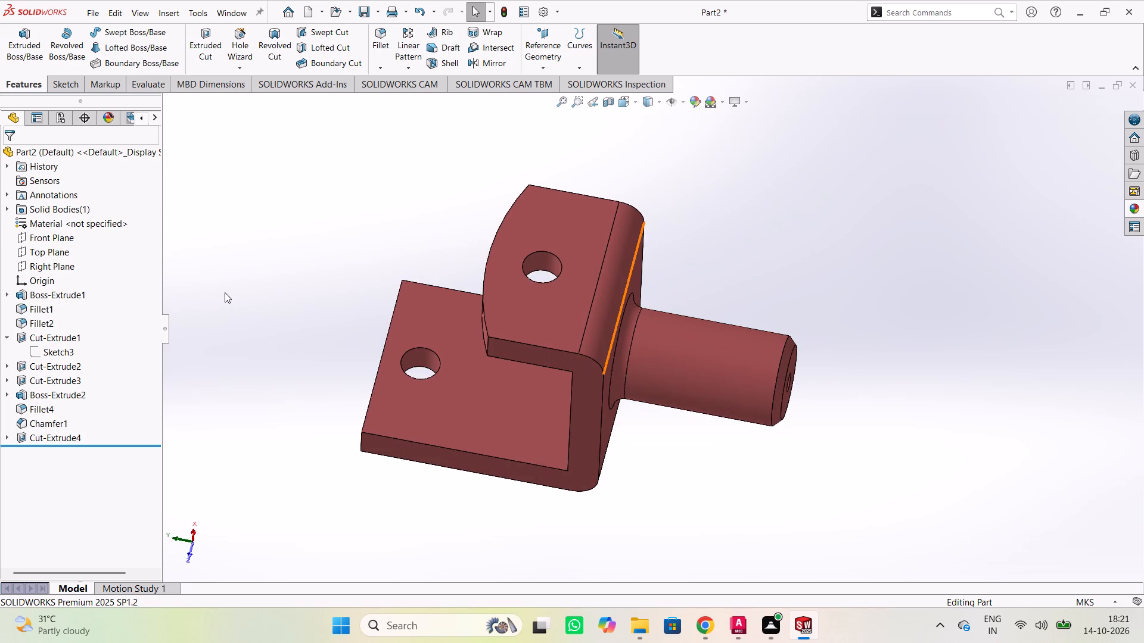
middle_drag(288, 260, 319, 202)
middle_drag(315, 471, 271, 431)
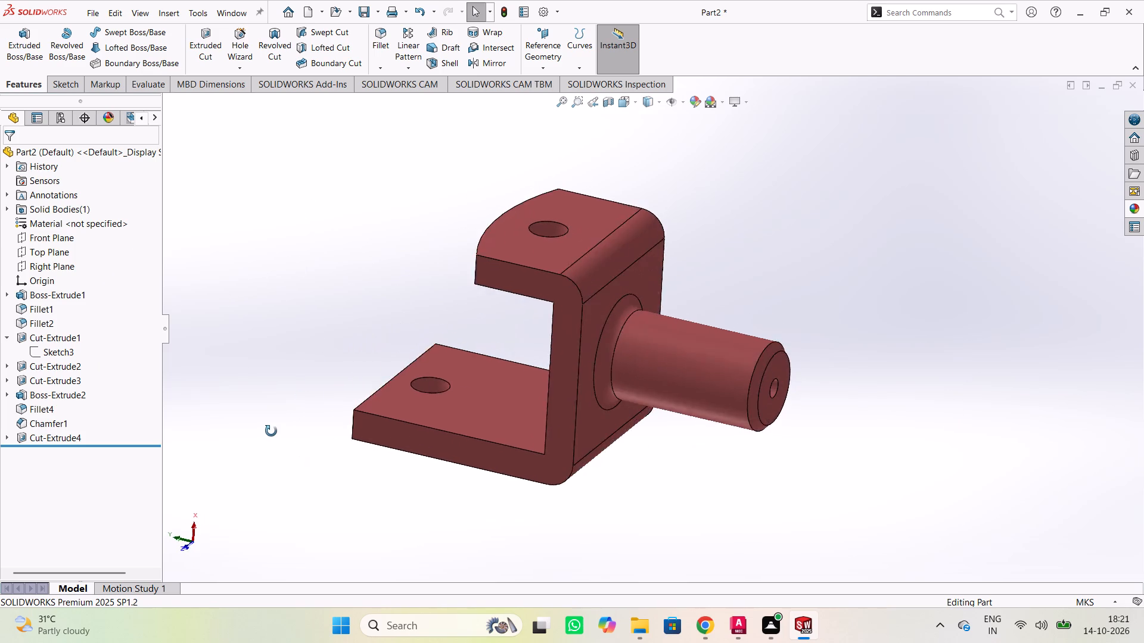
middle_drag(271, 431, 248, 485)
middle_drag(444, 500, 449, 518)
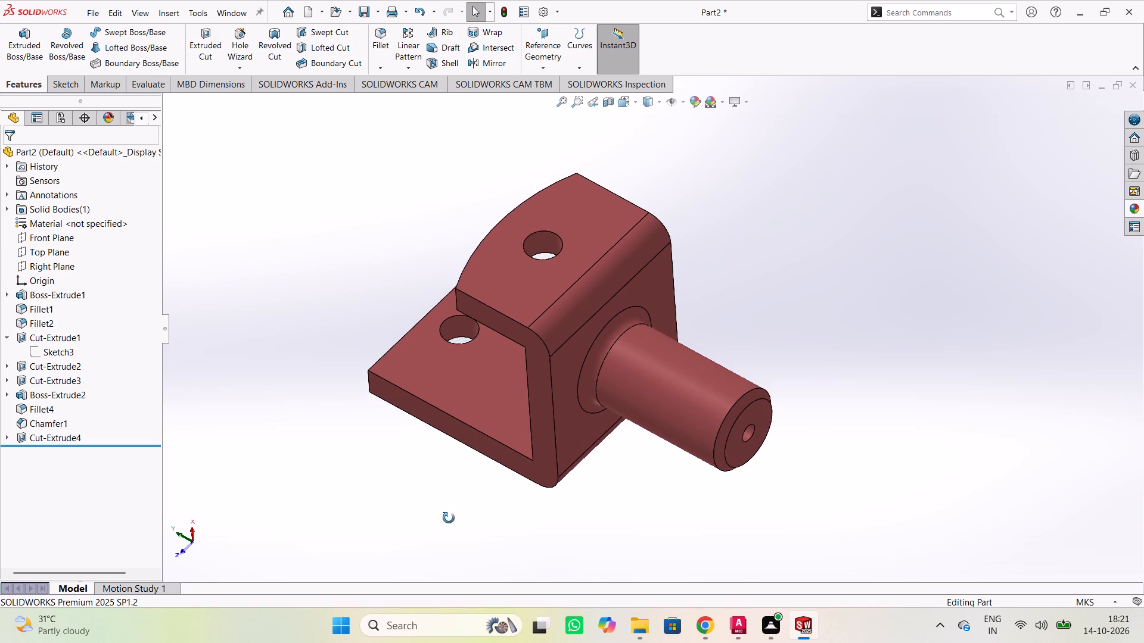
middle_drag(449, 518, 447, 526)
scroll(443, 507, down, 1)
scroll(439, 502, up, 1)
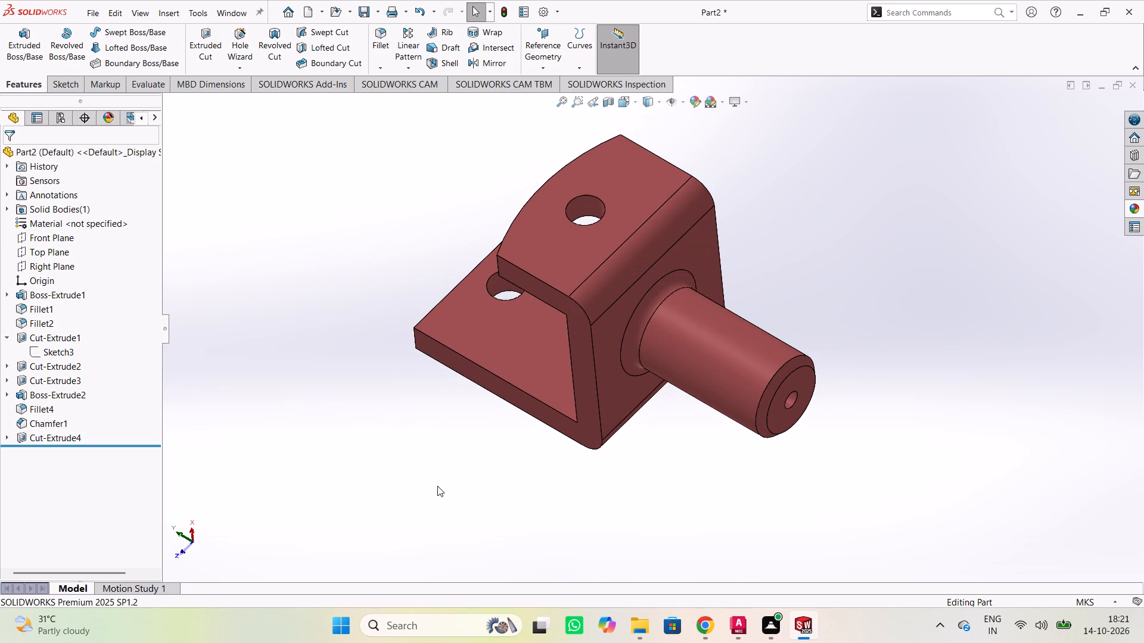
scroll(436, 480, up, 1)
middle_drag(689, 445, 689, 438)
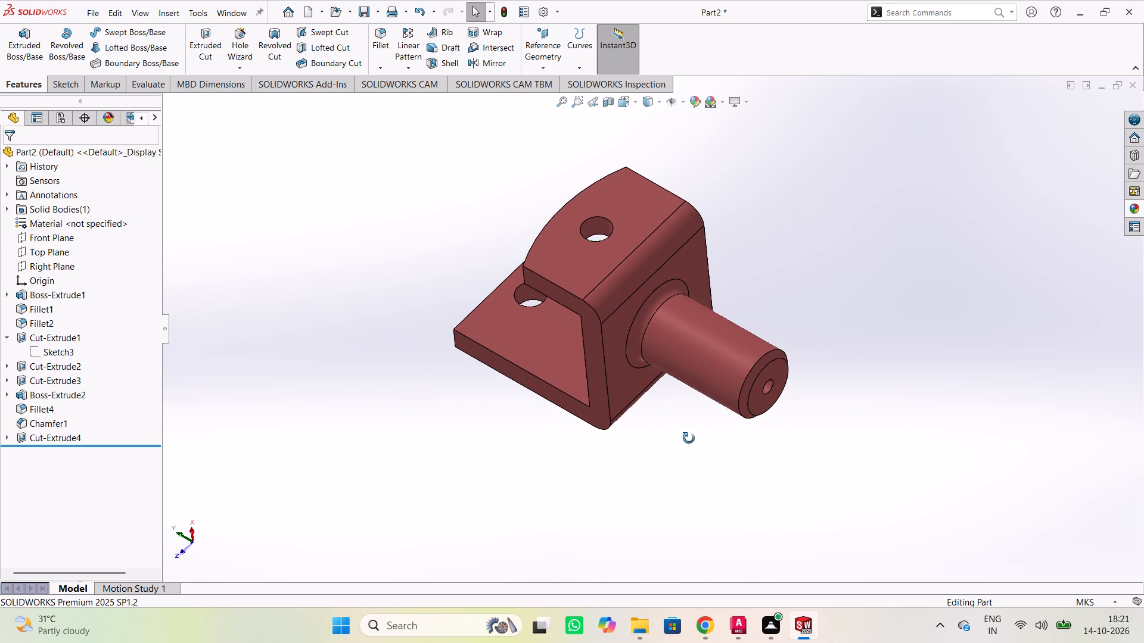
middle_drag(689, 438, 687, 437)
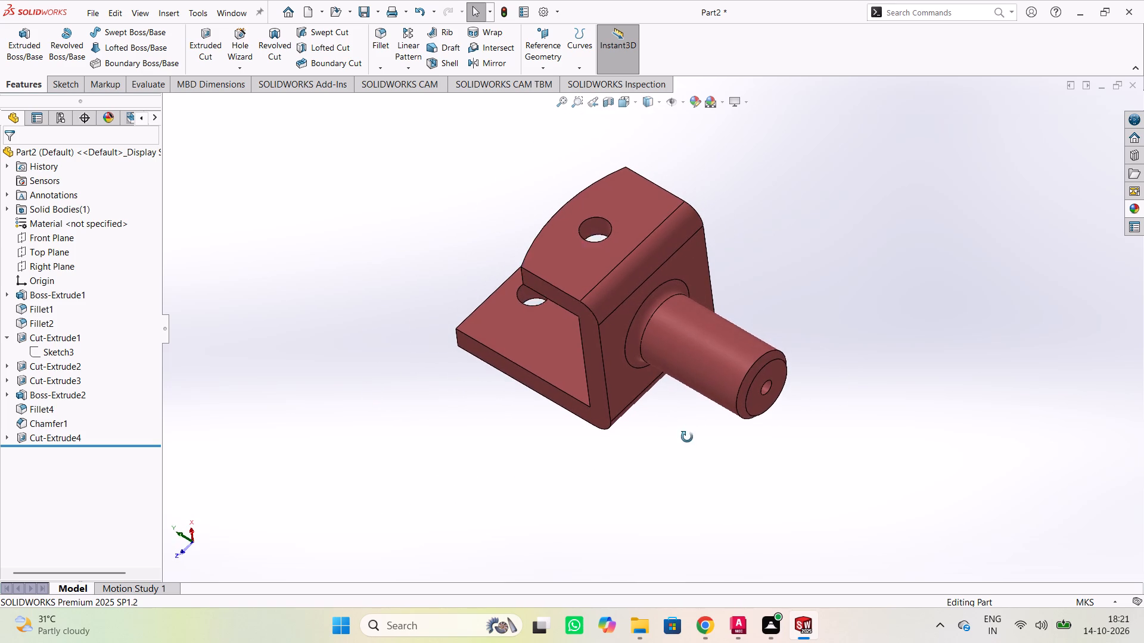
middle_drag(687, 437, 687, 429)
middle_drag(496, 438, 506, 467)
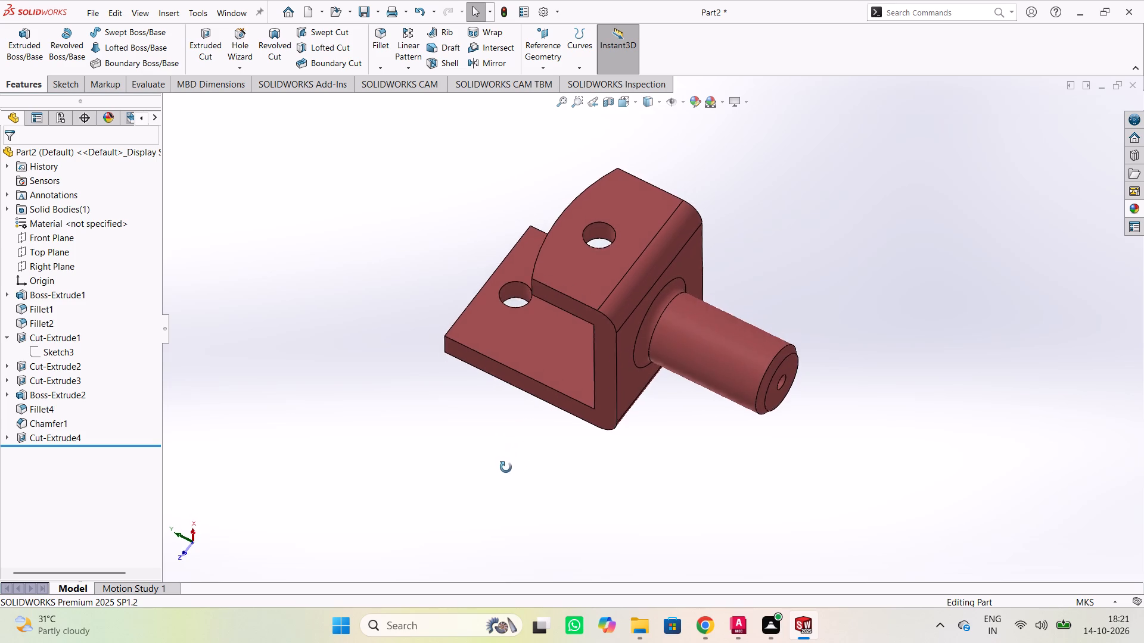
middle_drag(506, 467, 520, 447)
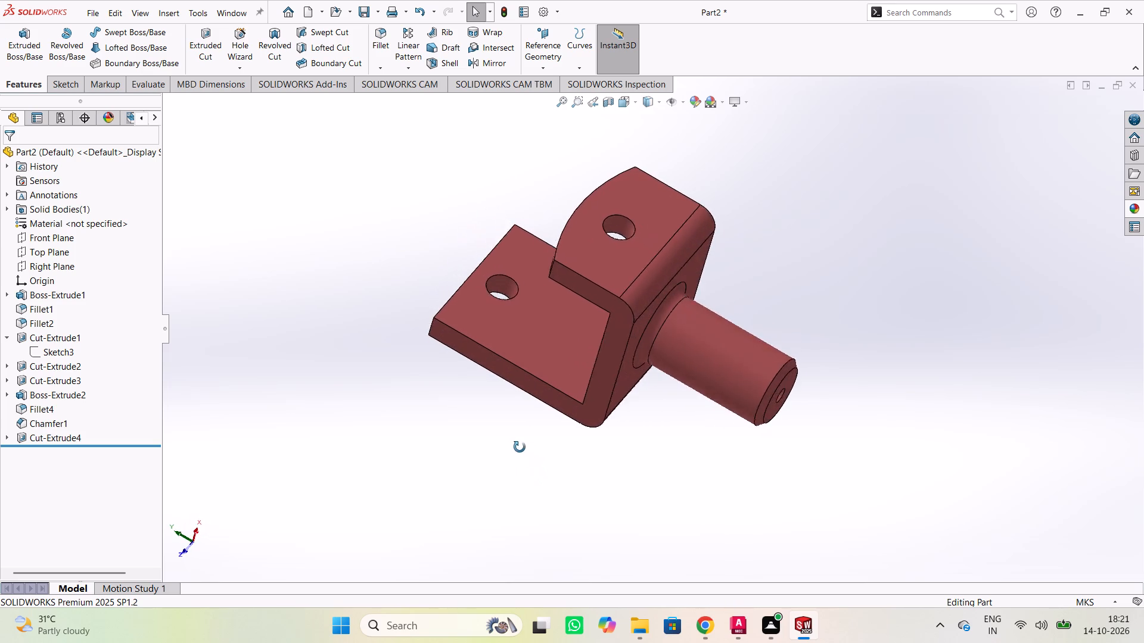
middle_drag(520, 447, 489, 456)
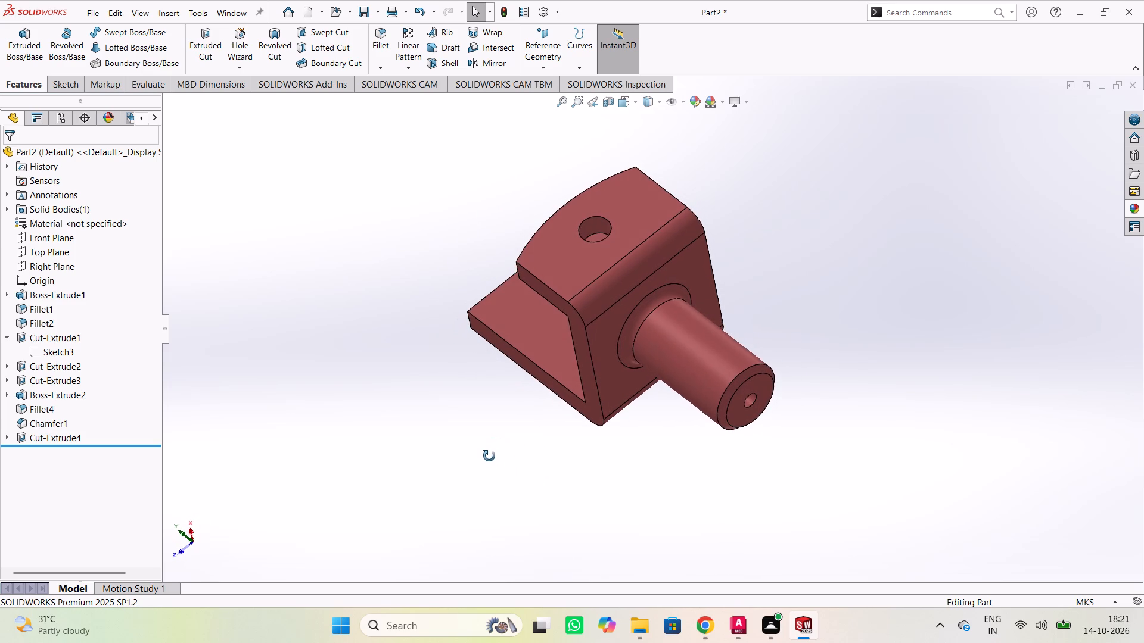
middle_drag(489, 456, 508, 413)
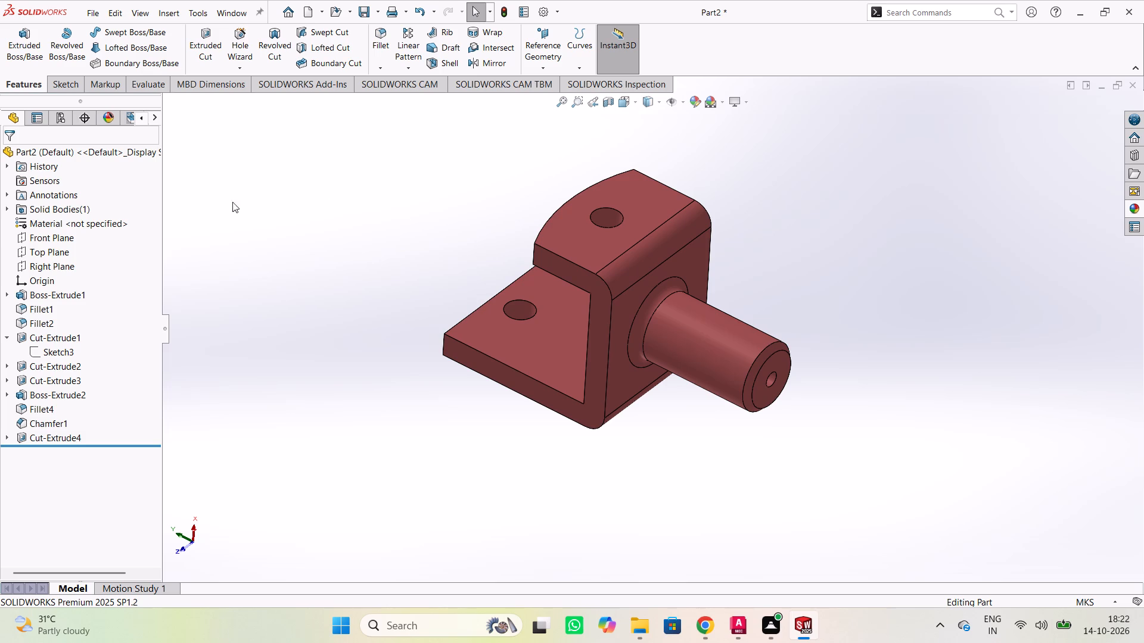
Save the part as "single machined part" in SOLIDWORKS Part format in the Solidworks Practice folder.
click(86, 10)
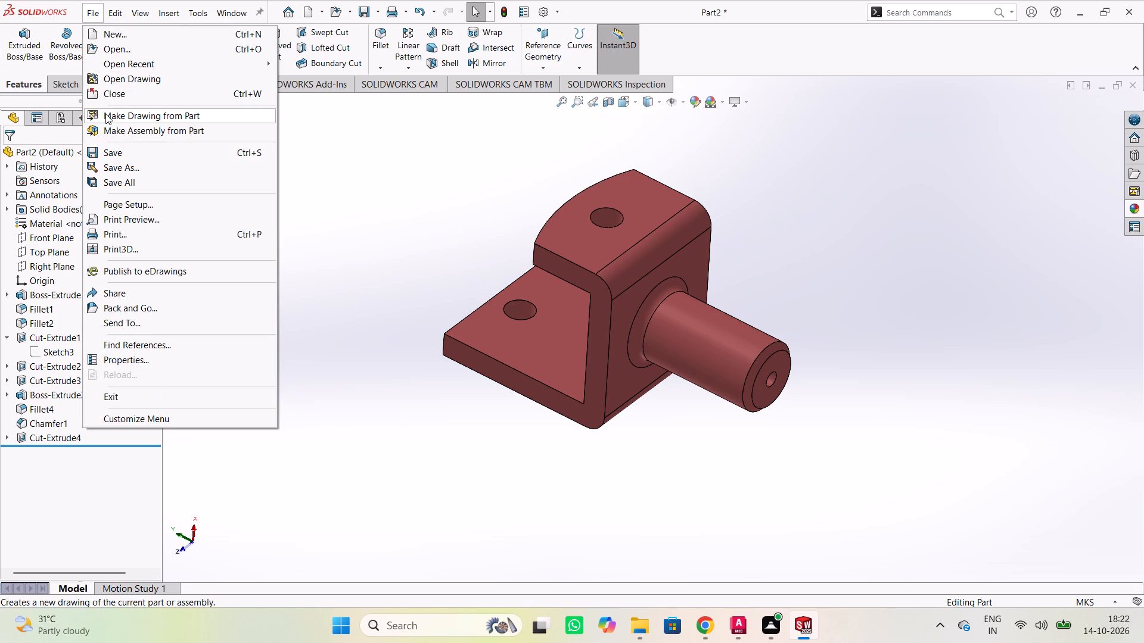
click(132, 171)
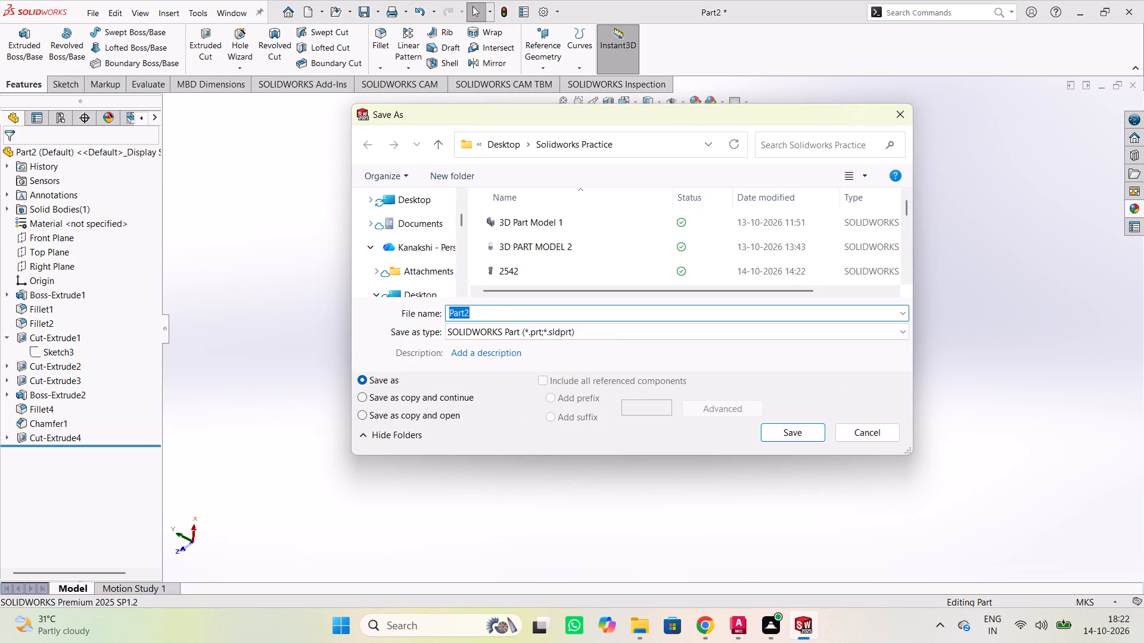
key(ctrl+v)
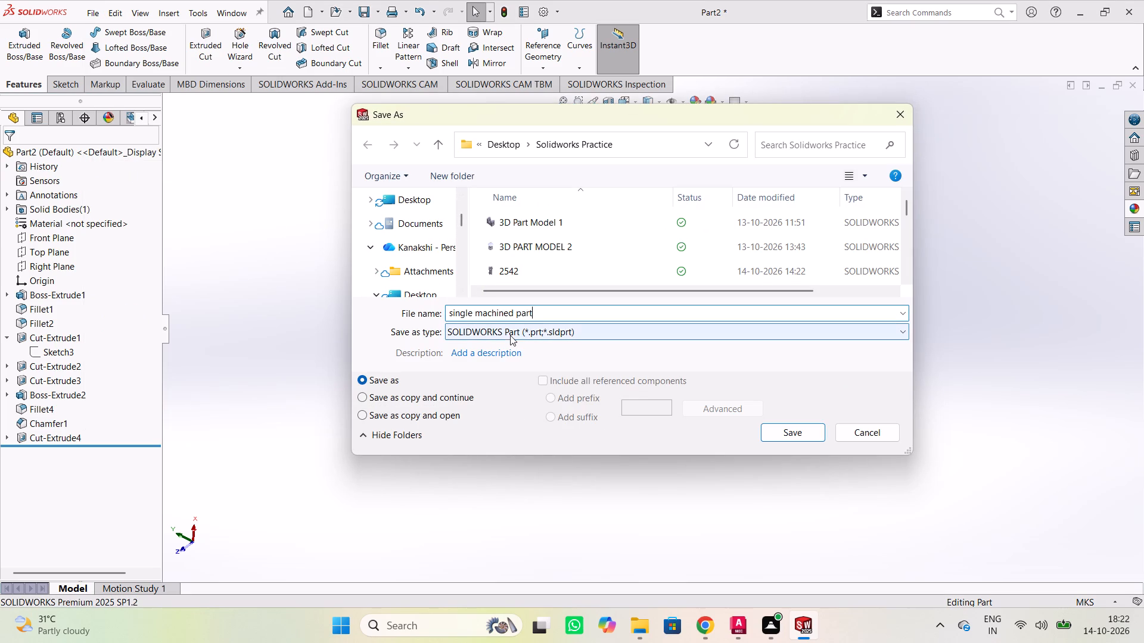
click(793, 433)
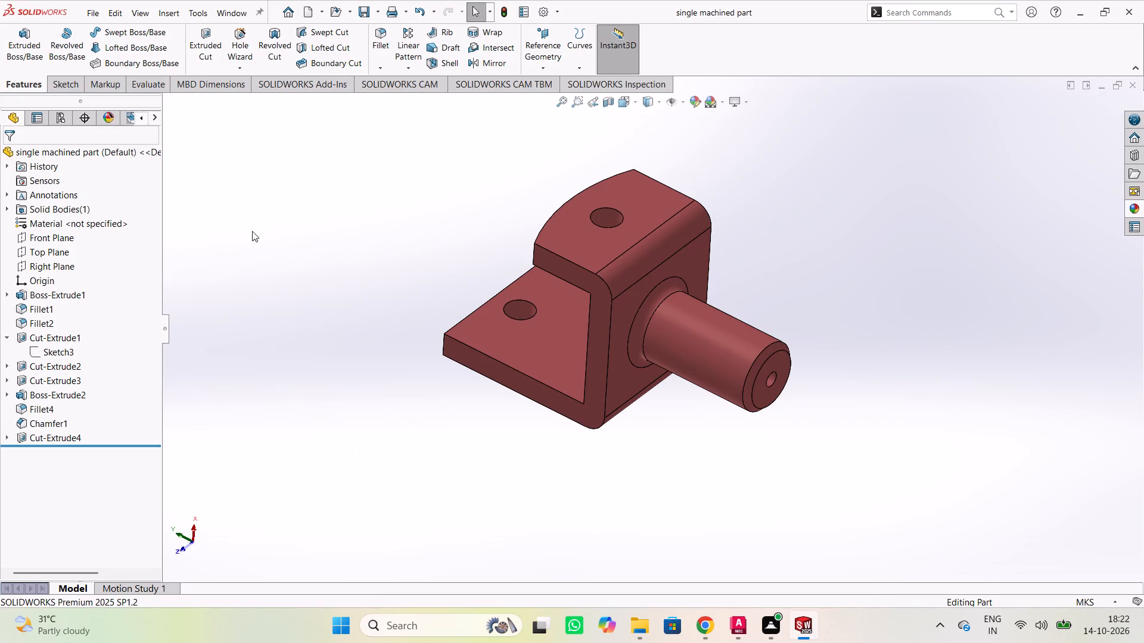
Save a 3D PDF copy of the part as "single machined part" in the Solidworks Practice folder.
click(98, 20)
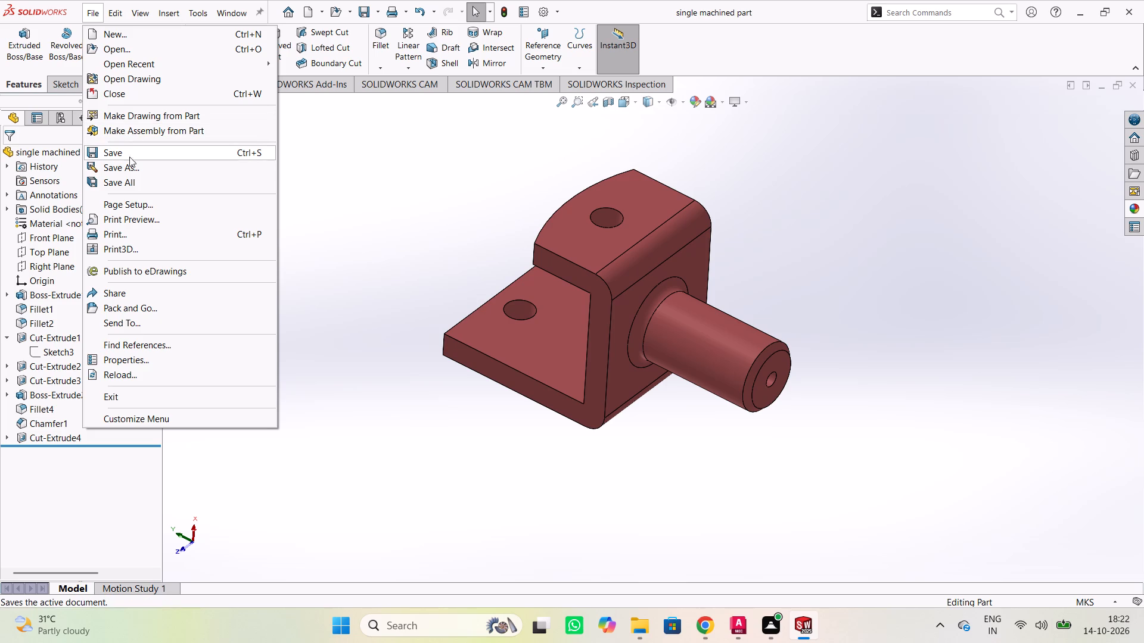
click(123, 170)
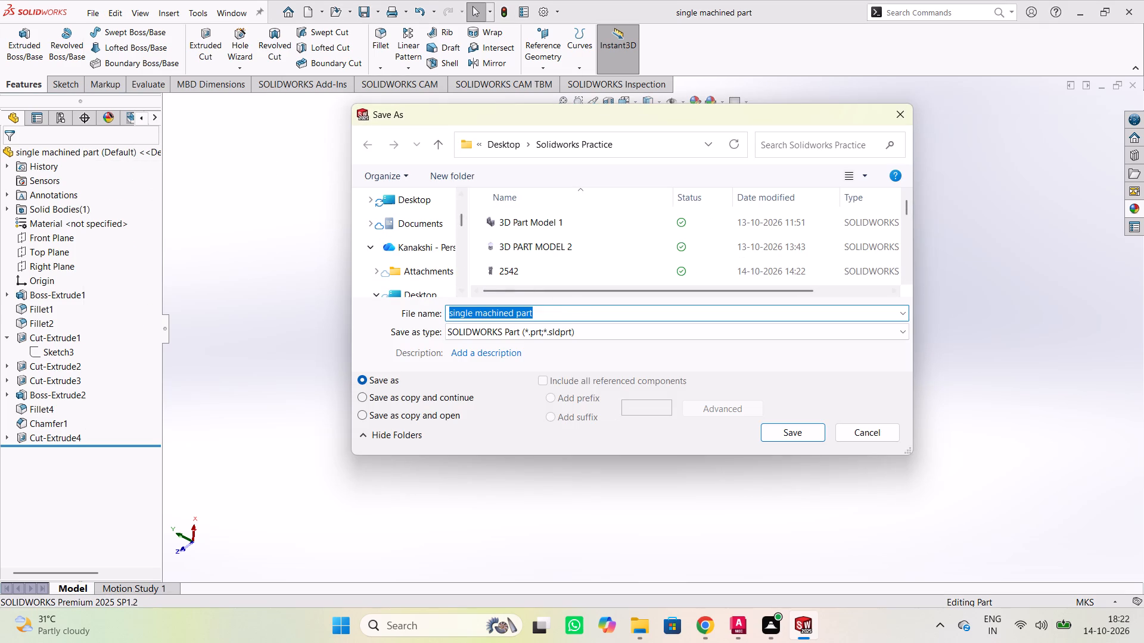
click(589, 335)
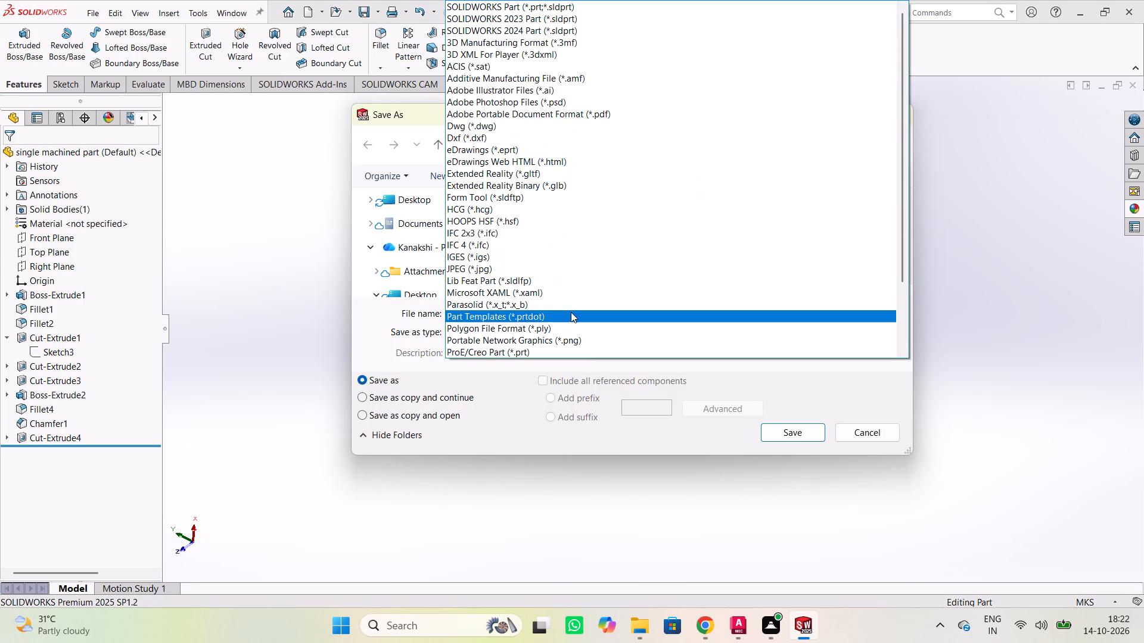
click(524, 117)
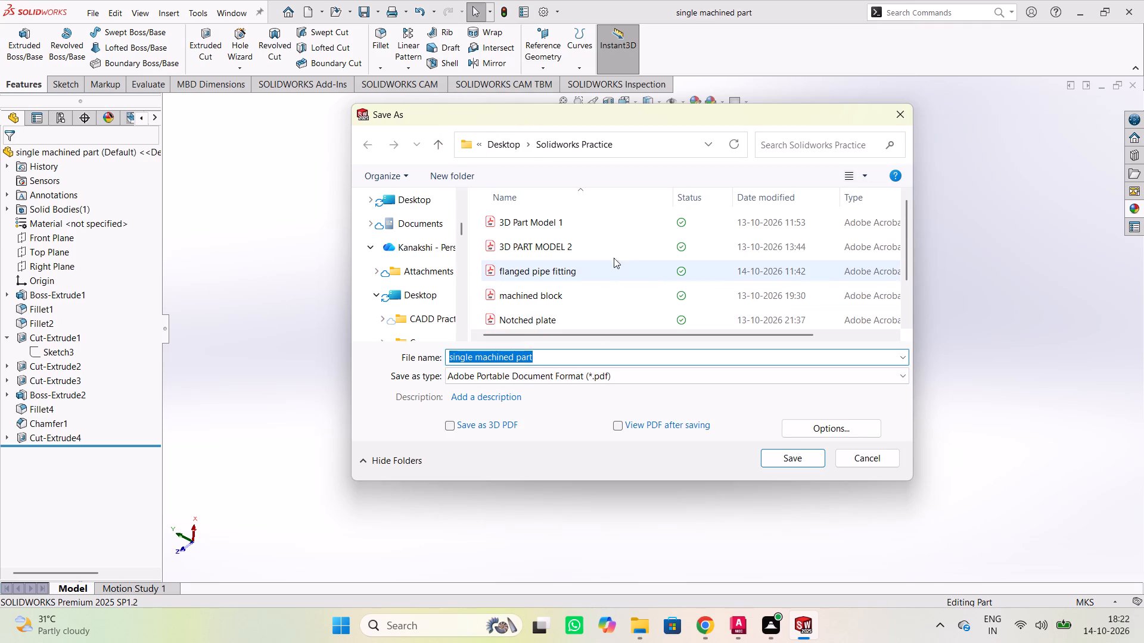
scroll(607, 245, down, 10)
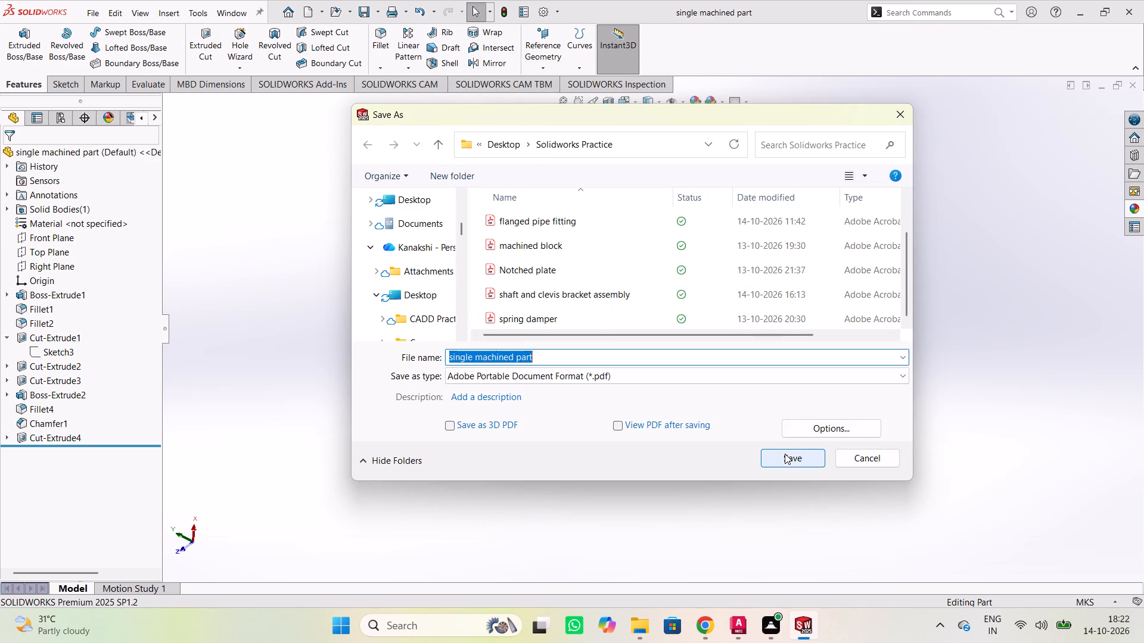
click(478, 428)
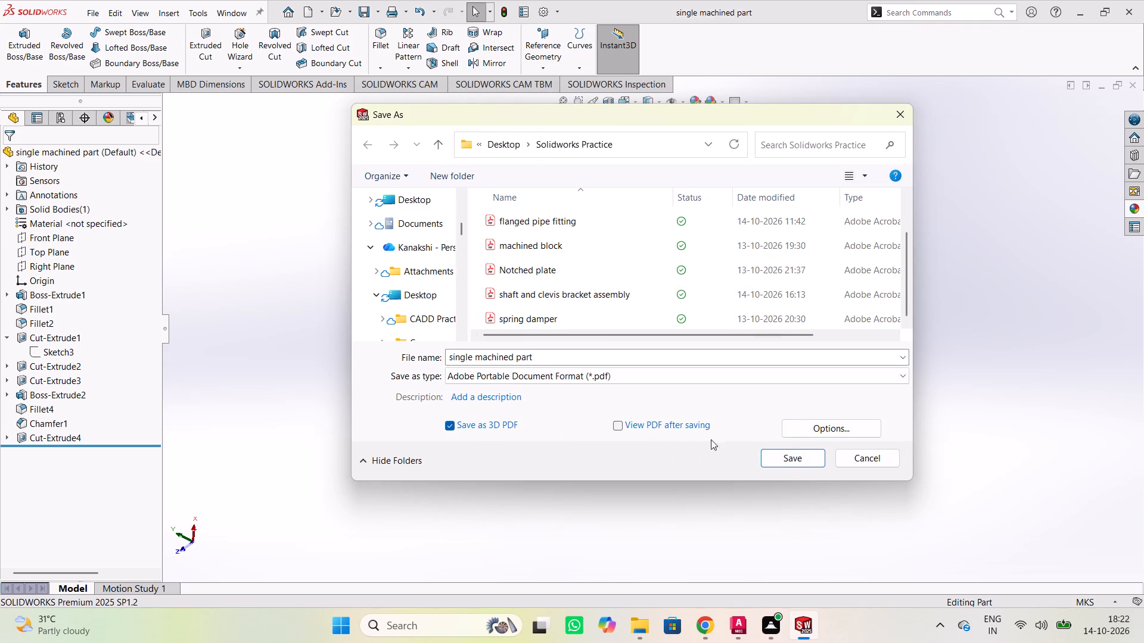
click(779, 454)
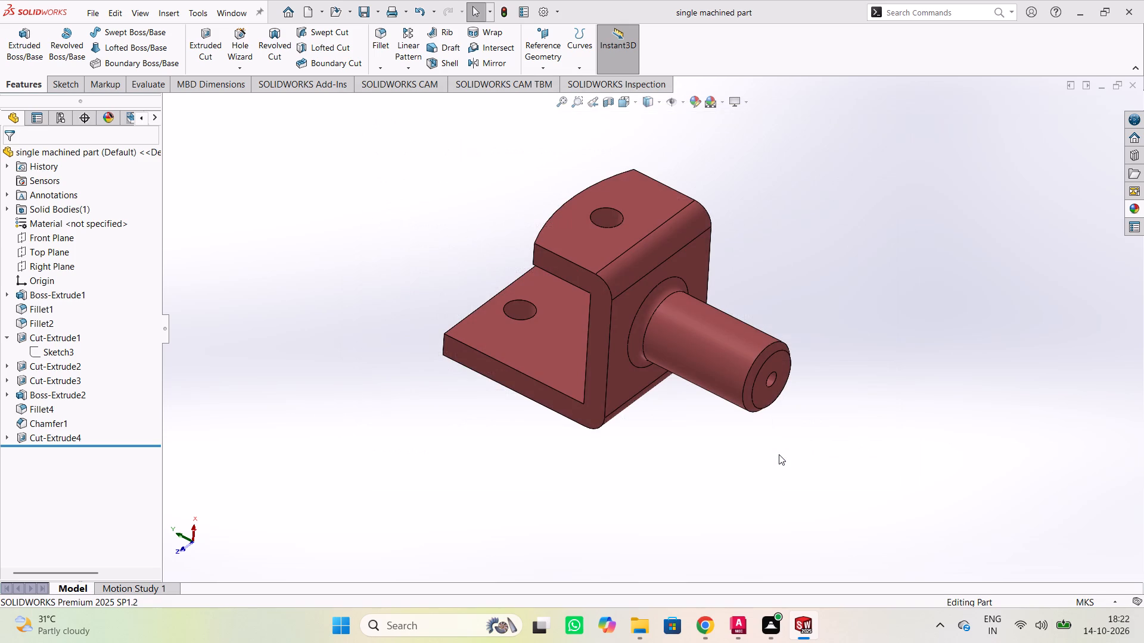